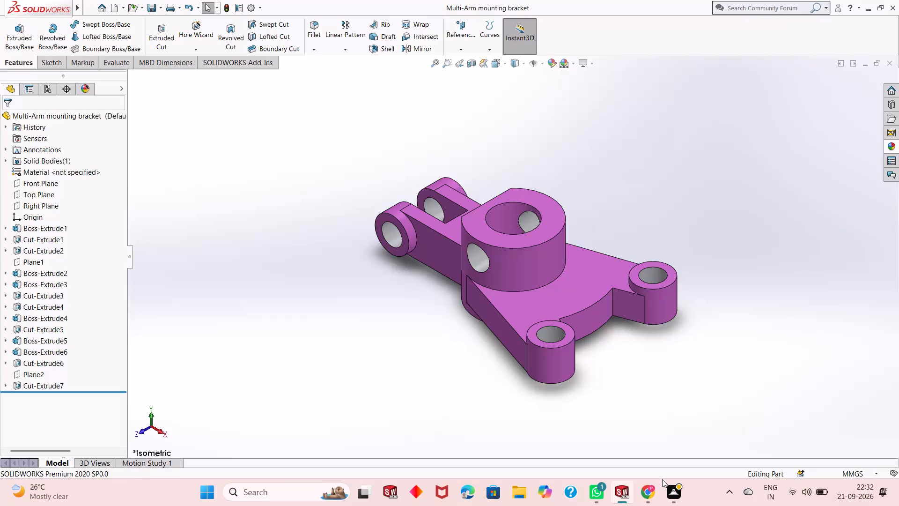
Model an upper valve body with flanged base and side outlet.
Close the mounting bracket document and create a new part document.
click(890, 61)
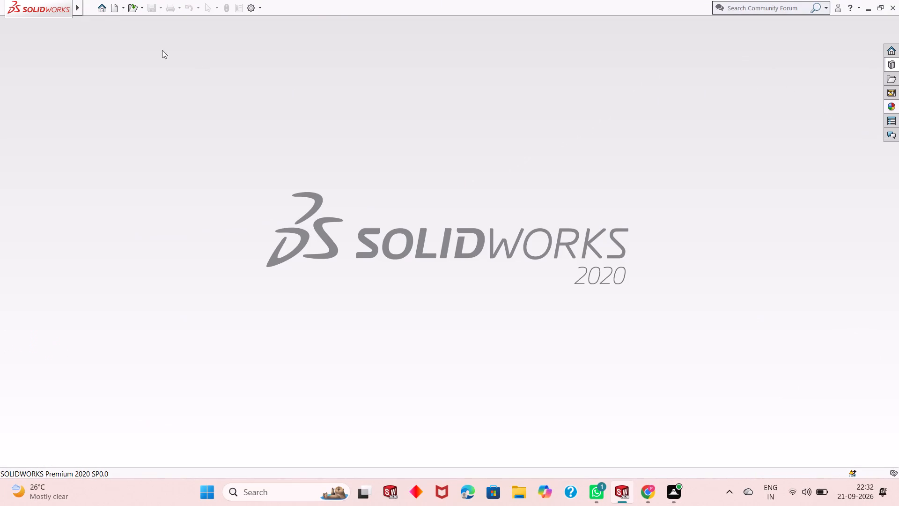
click(111, 12)
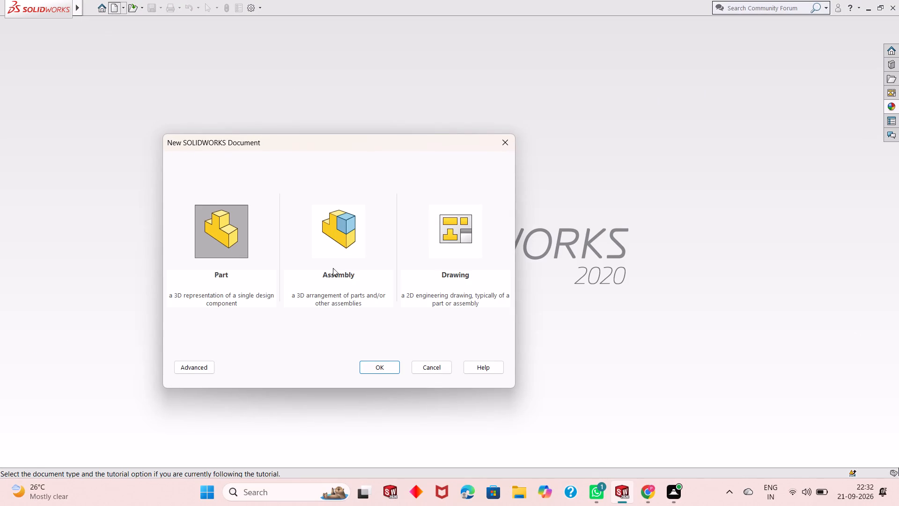
double_click(225, 235)
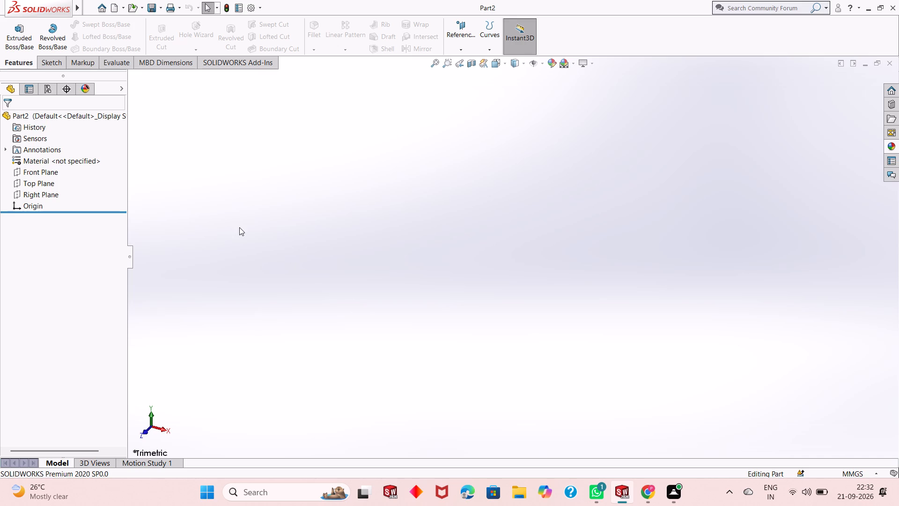
Open a new sketch on the Top Plane.
click(36, 182)
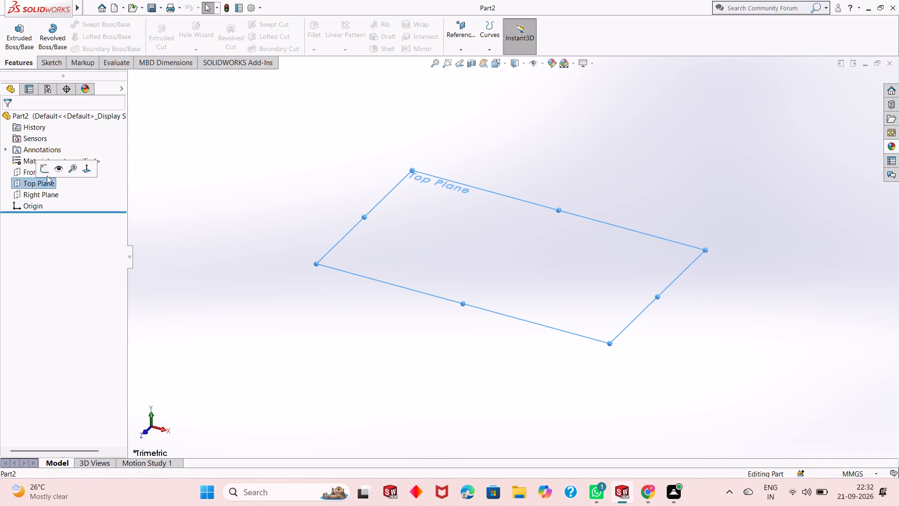
click(44, 171)
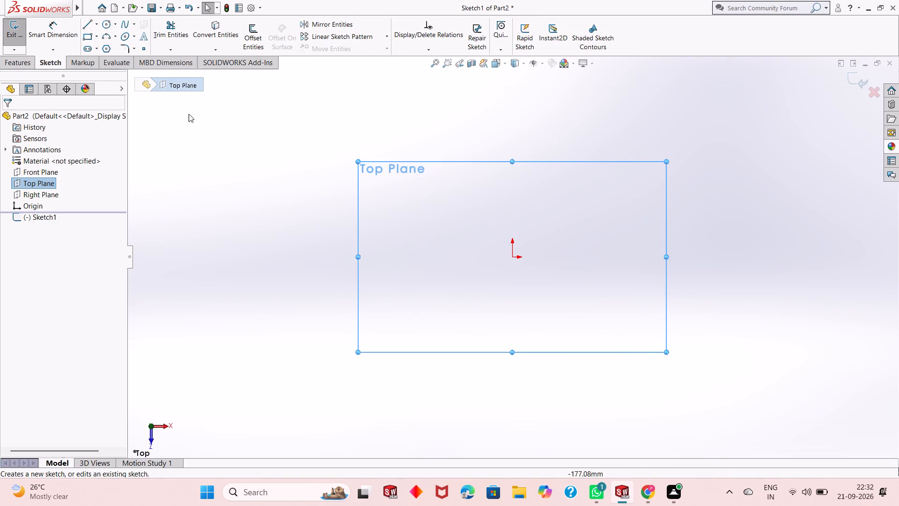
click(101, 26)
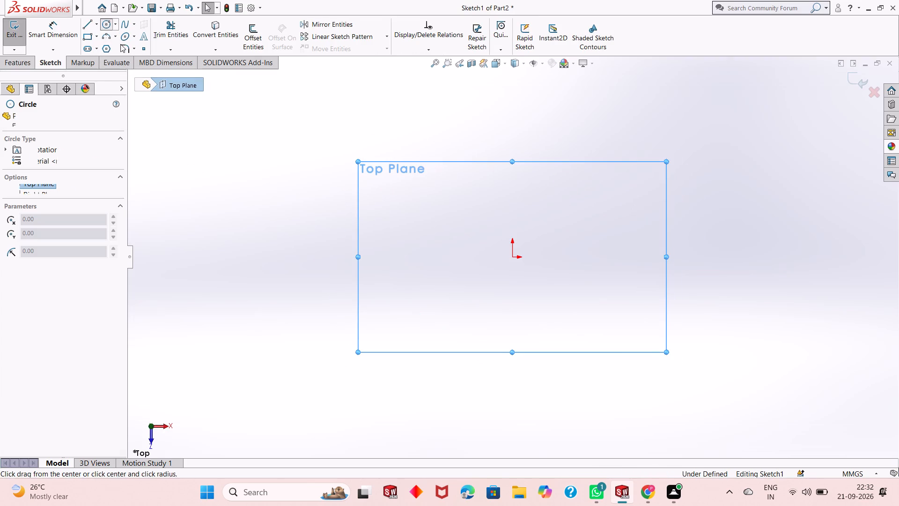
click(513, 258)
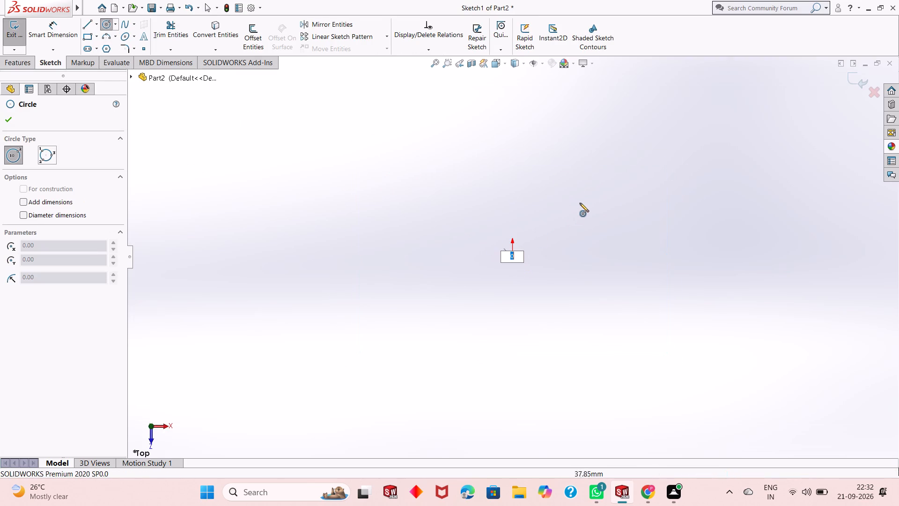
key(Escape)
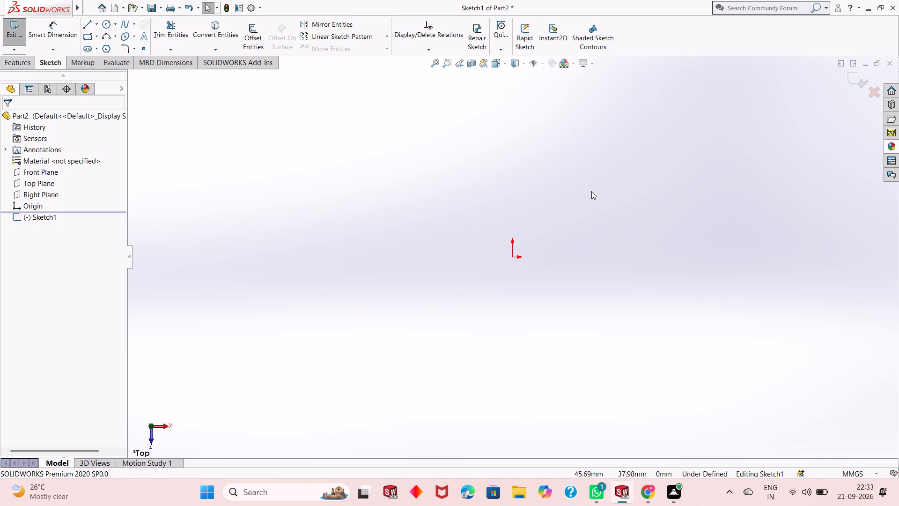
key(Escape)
Sketch a circle centred on the origin and dimension its diameter to 65 mm.
click(106, 26)
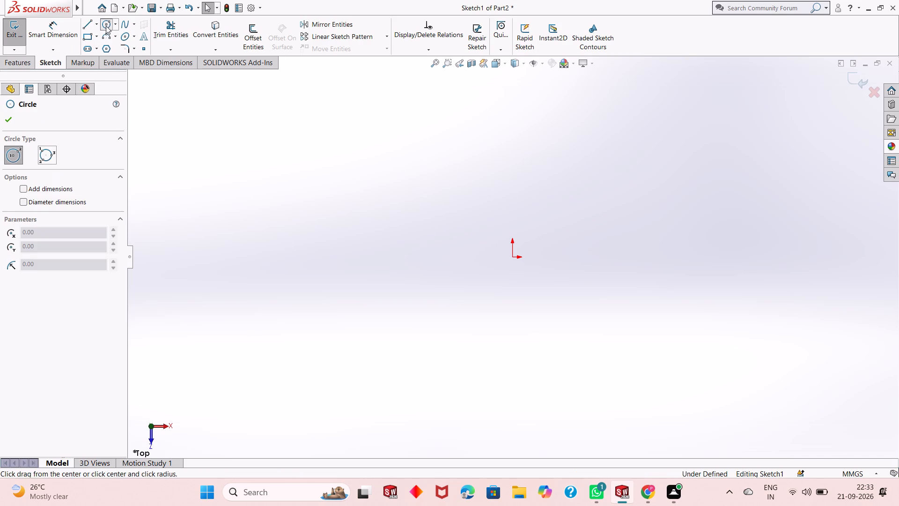
click(513, 258)
click(559, 182)
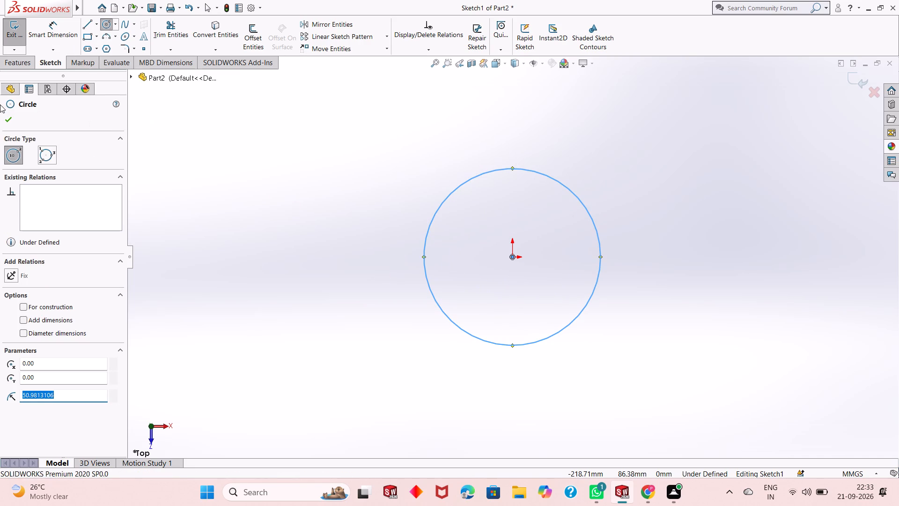
click(5, 115)
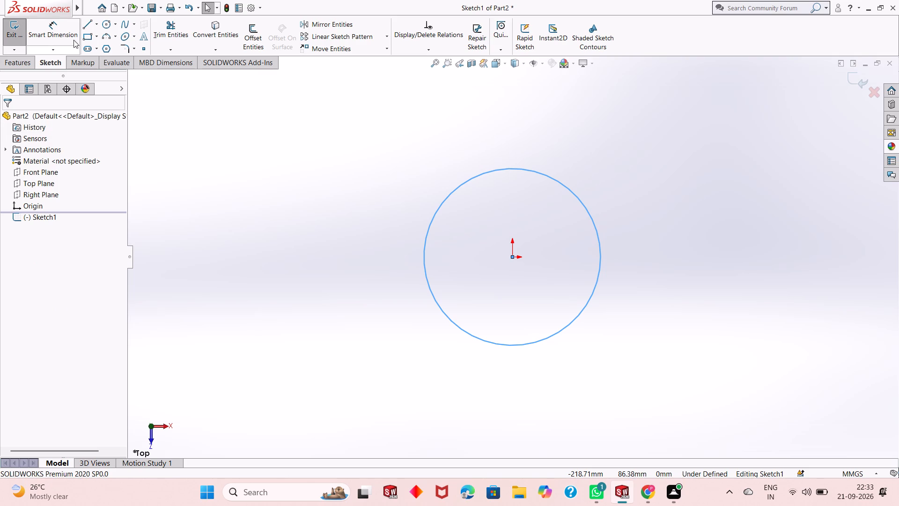
click(57, 24)
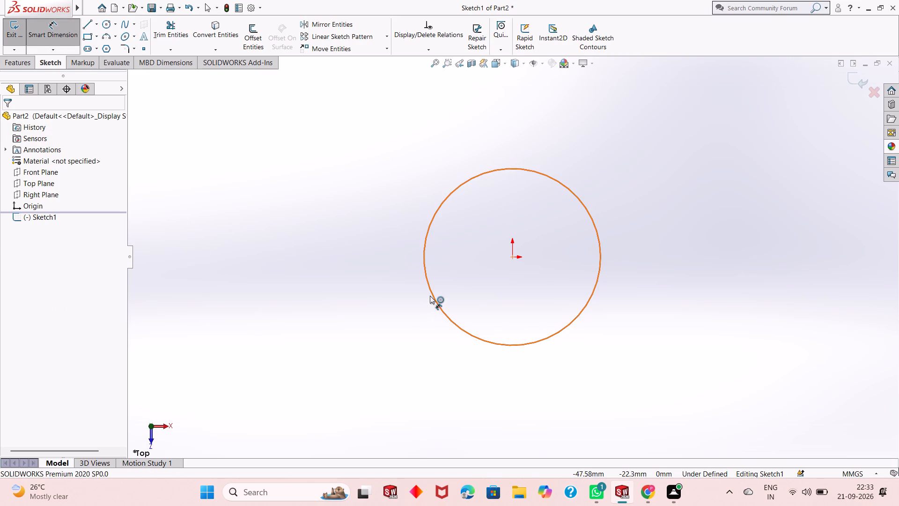
click(430, 295)
click(359, 365)
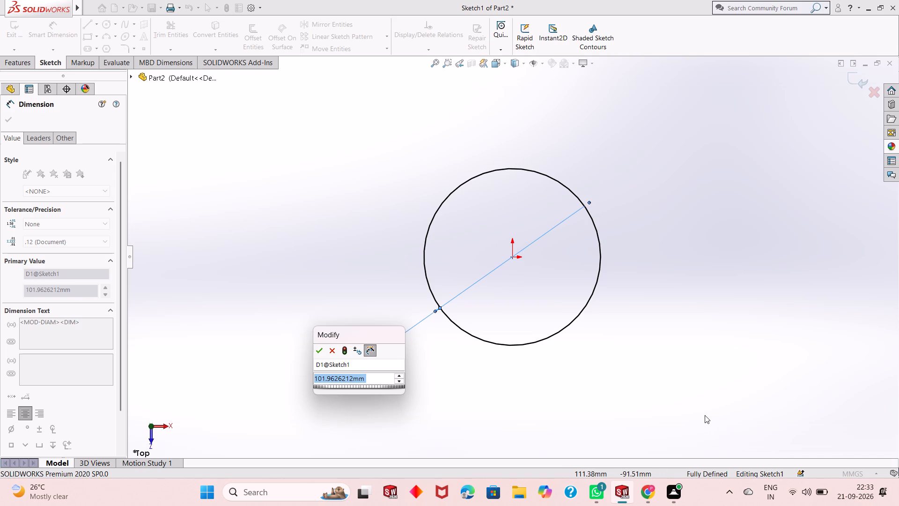
text(65)
key(Return)
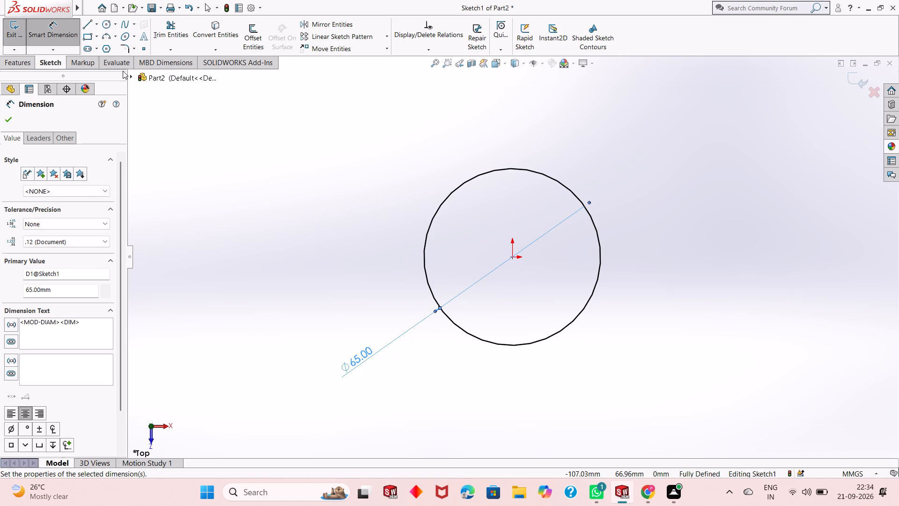
Sketch a second circle inside it, centred on the origin, and dimension its diameter to 60 mm.
click(108, 26)
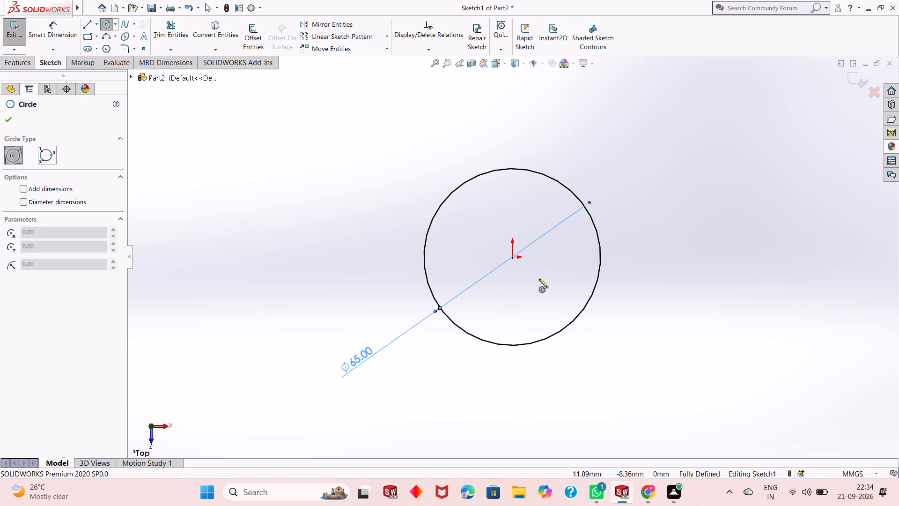
click(511, 257)
click(545, 207)
key(Escape)
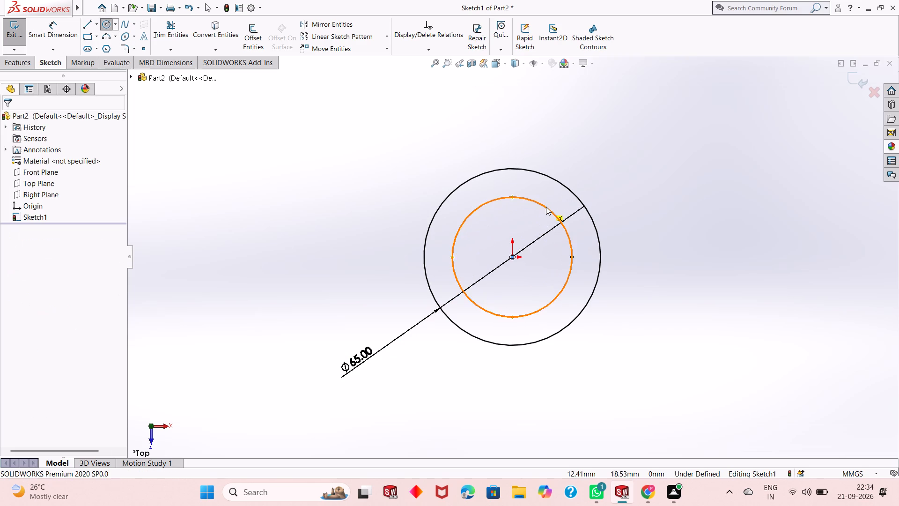
click(66, 27)
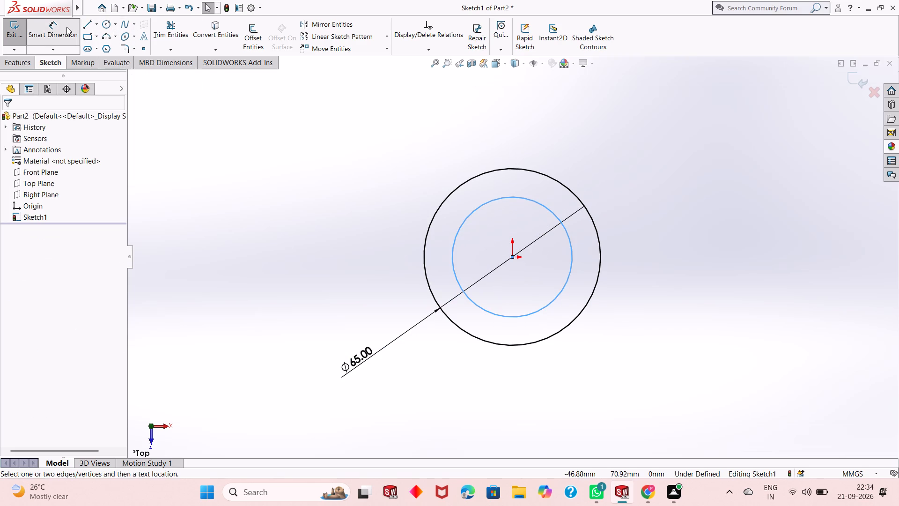
click(522, 200)
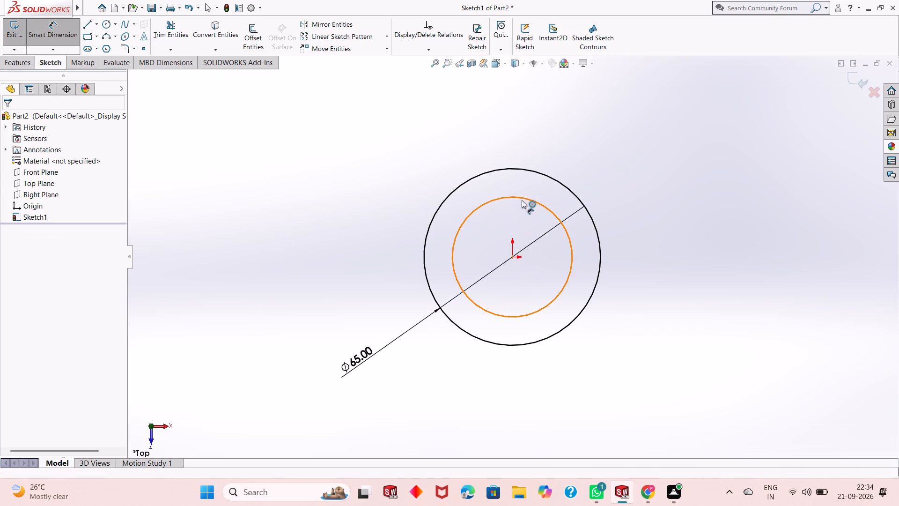
click(625, 110)
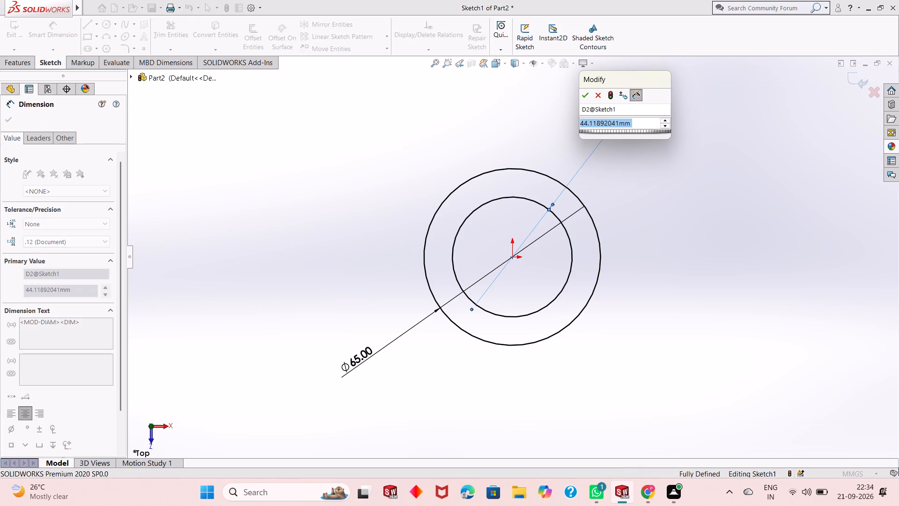
text(60)
key(Return)
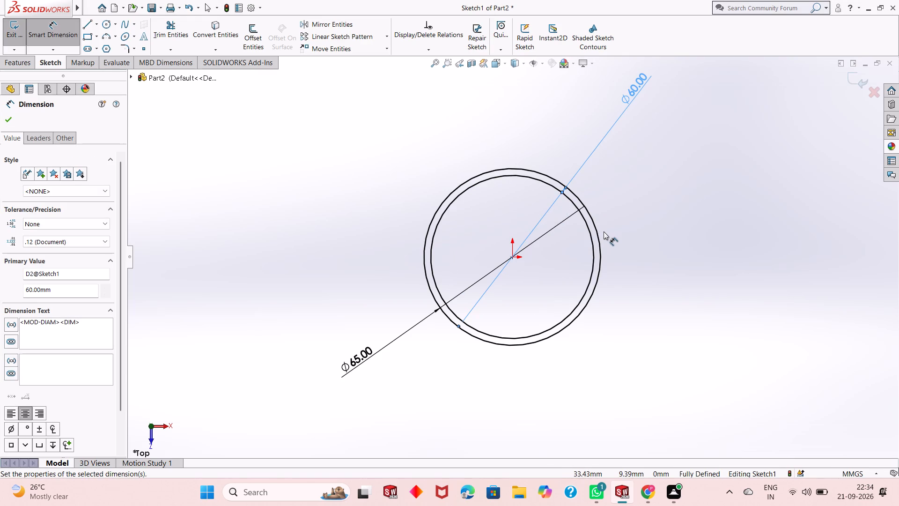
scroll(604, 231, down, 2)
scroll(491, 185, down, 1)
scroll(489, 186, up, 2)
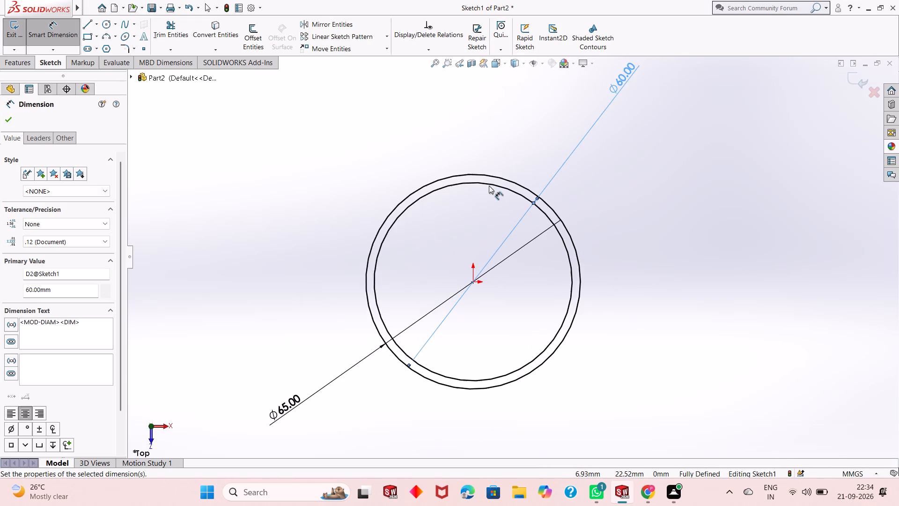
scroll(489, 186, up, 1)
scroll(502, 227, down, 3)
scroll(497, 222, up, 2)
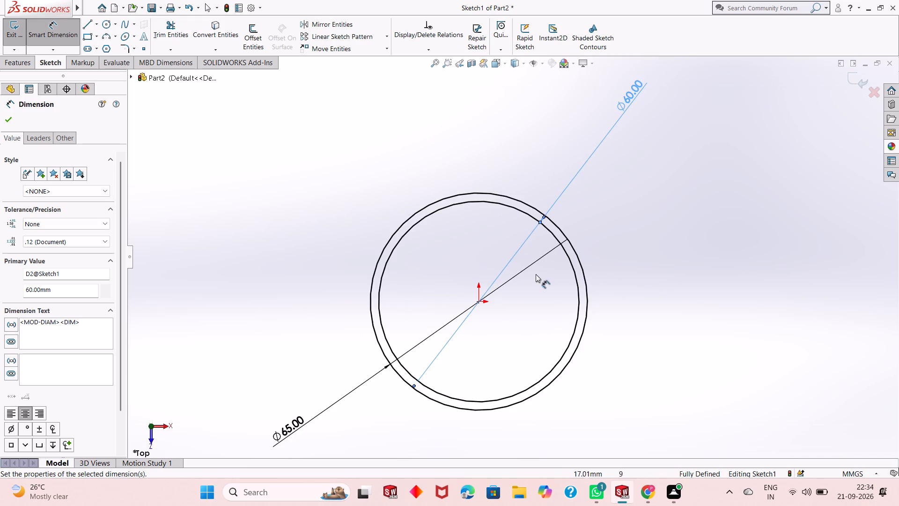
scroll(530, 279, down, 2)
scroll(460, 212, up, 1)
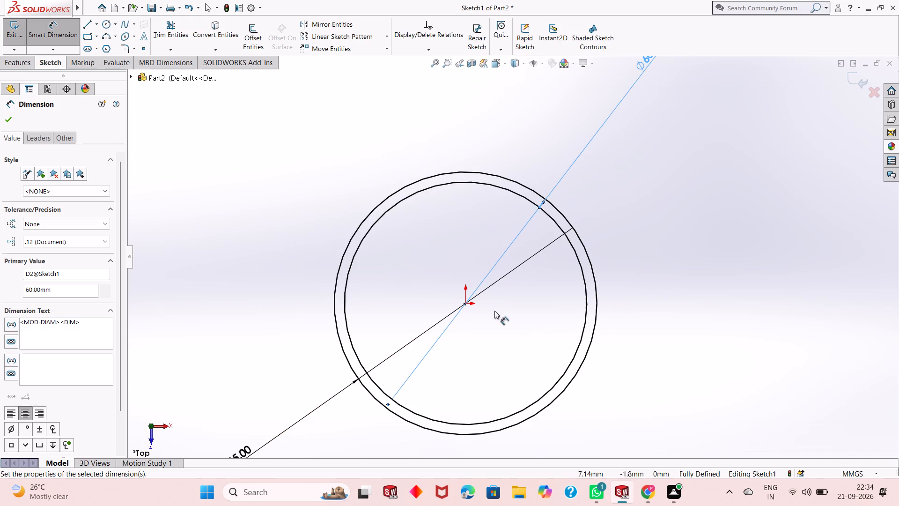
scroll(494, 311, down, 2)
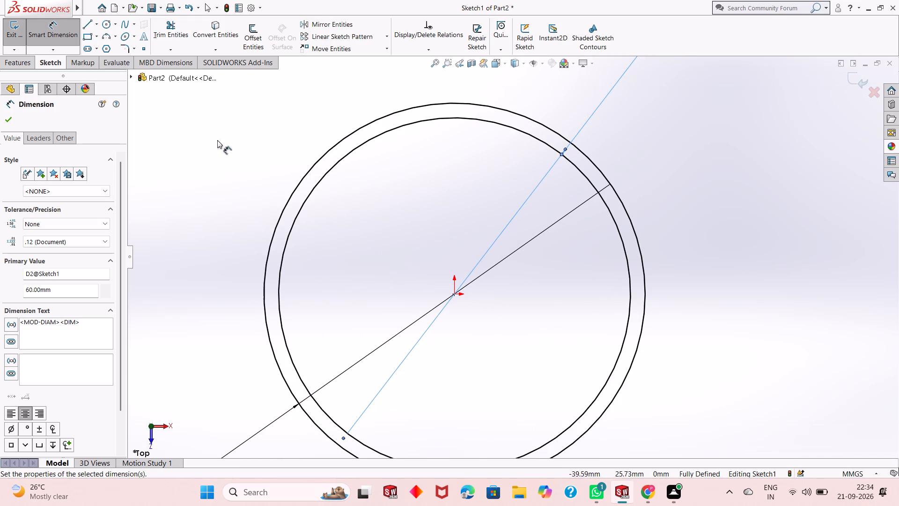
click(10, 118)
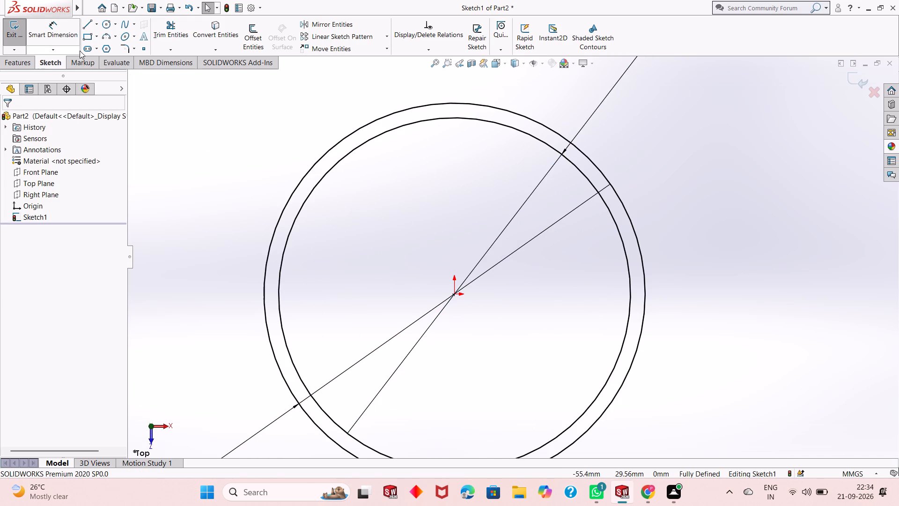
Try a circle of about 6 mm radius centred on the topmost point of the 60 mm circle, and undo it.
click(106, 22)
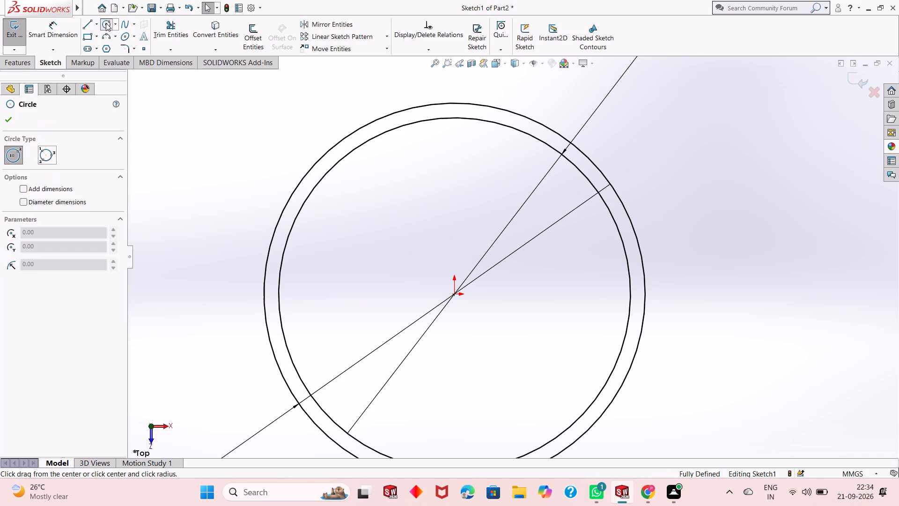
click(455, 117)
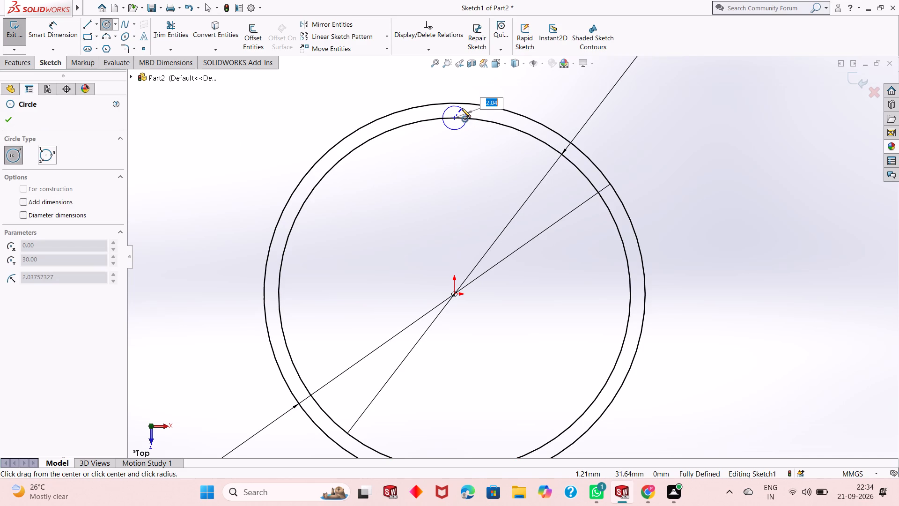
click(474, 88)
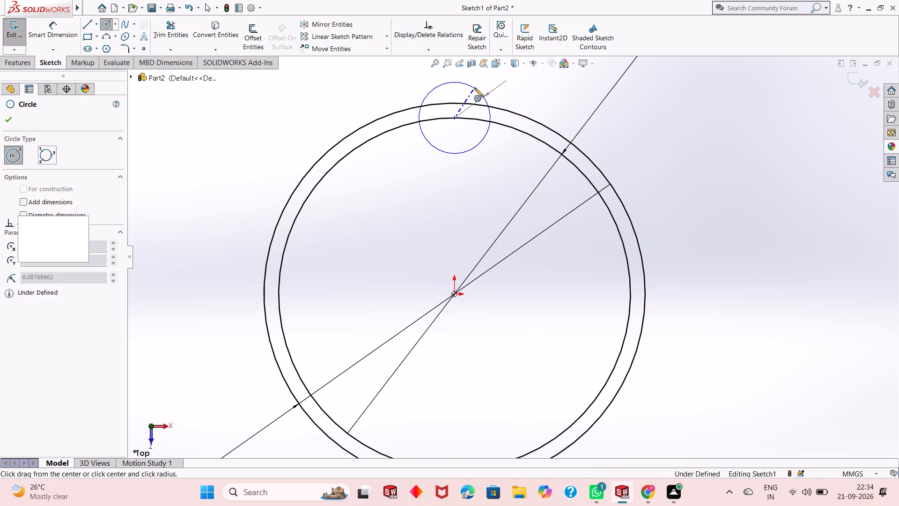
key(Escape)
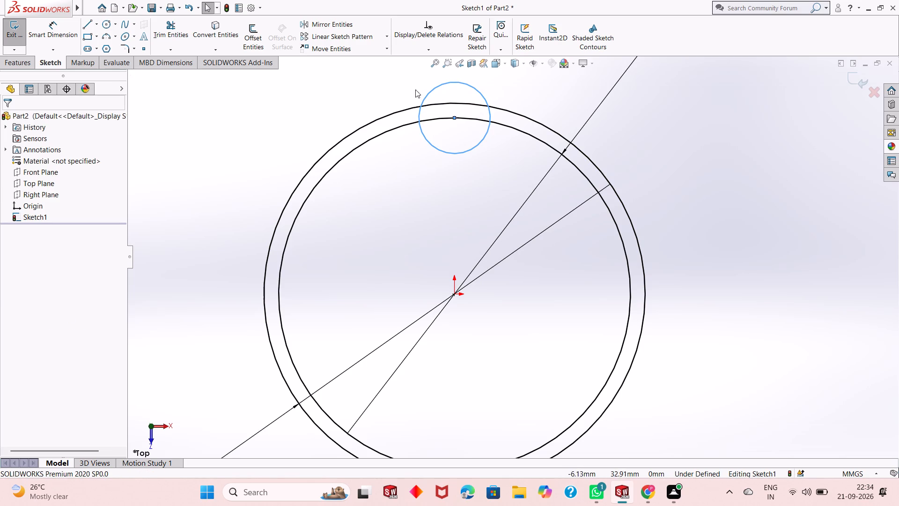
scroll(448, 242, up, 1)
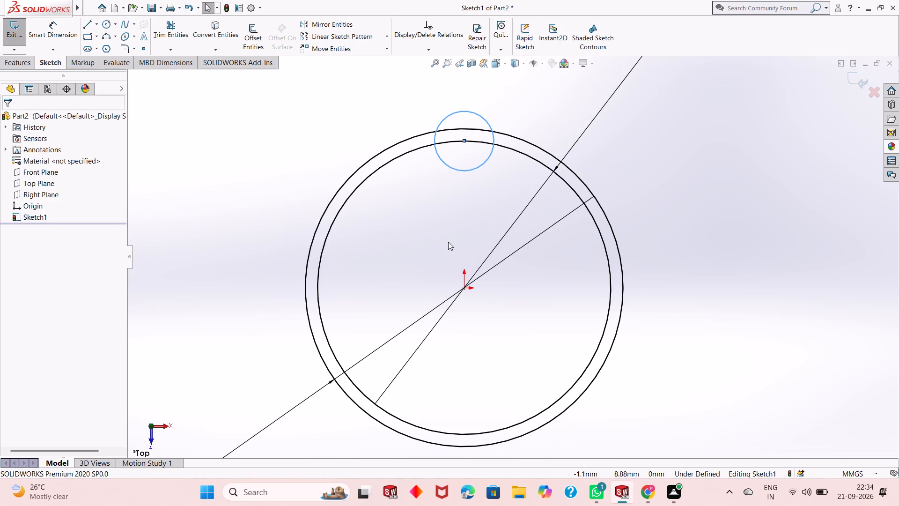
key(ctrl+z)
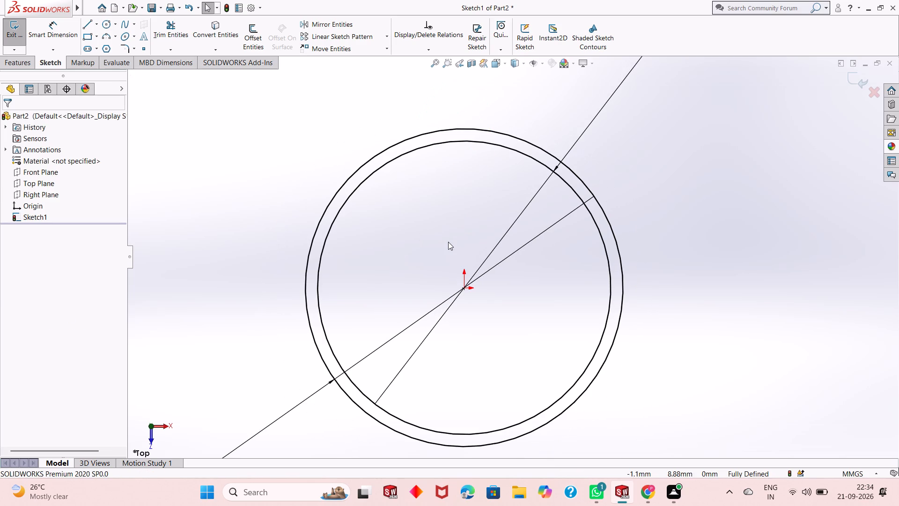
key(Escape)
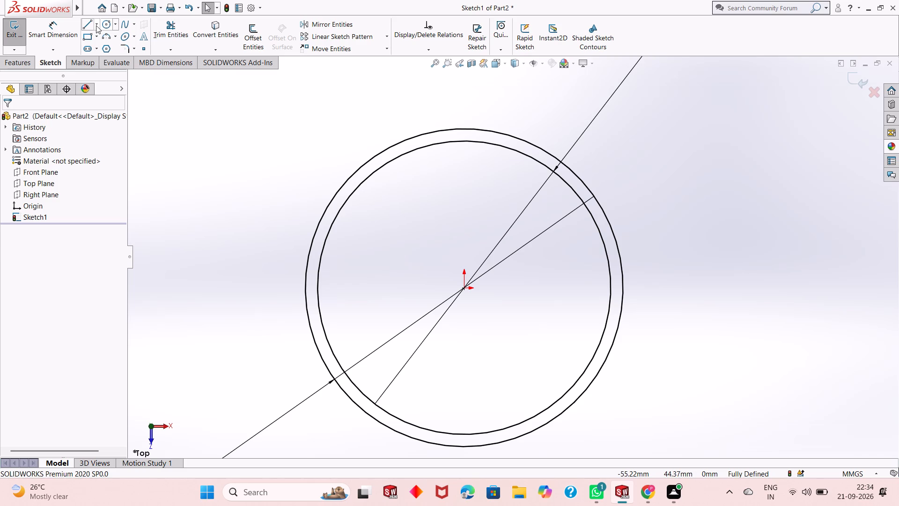
Draw a vertical construction centerline from the origin up past the top of the 65 mm circle.
click(96, 25)
click(108, 46)
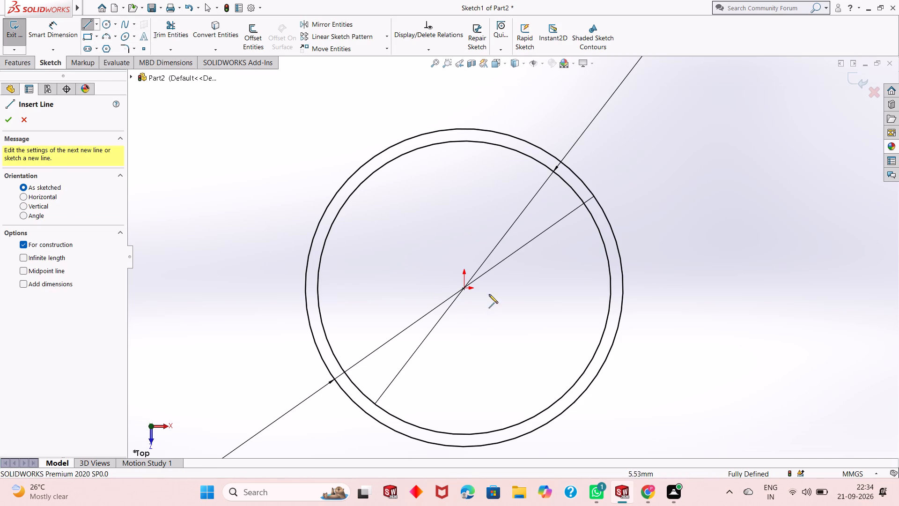
click(465, 288)
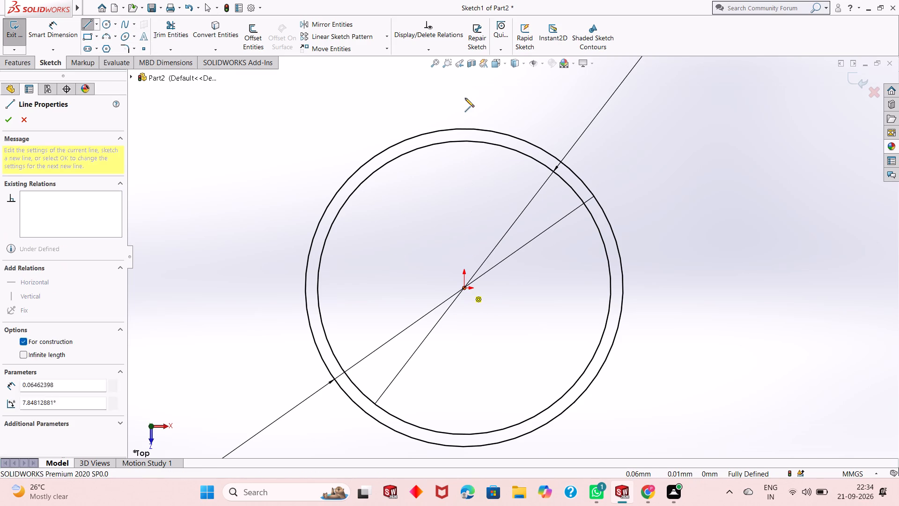
click(465, 94)
key(Escape)
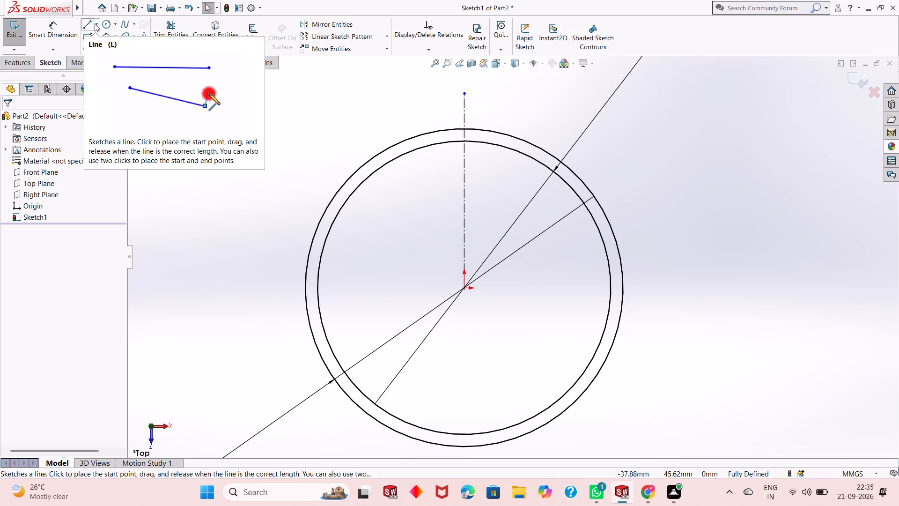
Draw a second construction centerline about 39 mm long from the origin, slanting up and left past the 65 mm circle.
click(96, 26)
click(98, 26)
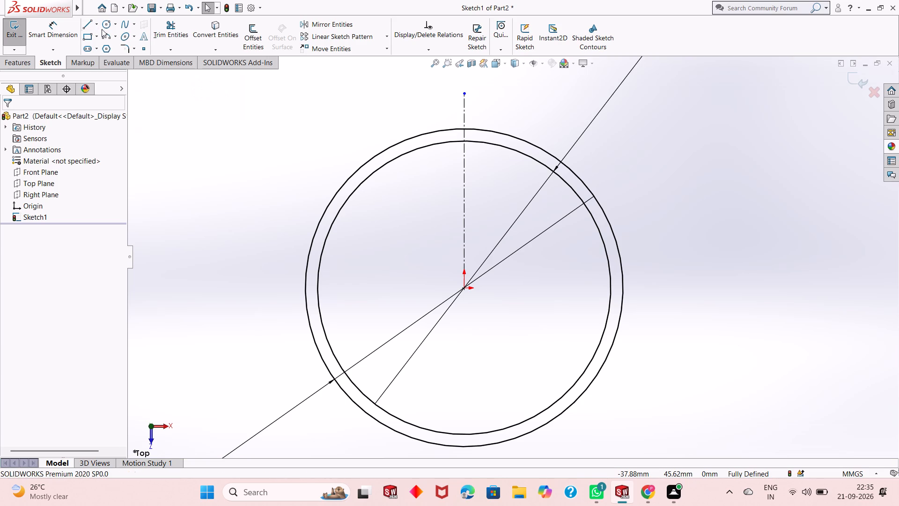
click(94, 22)
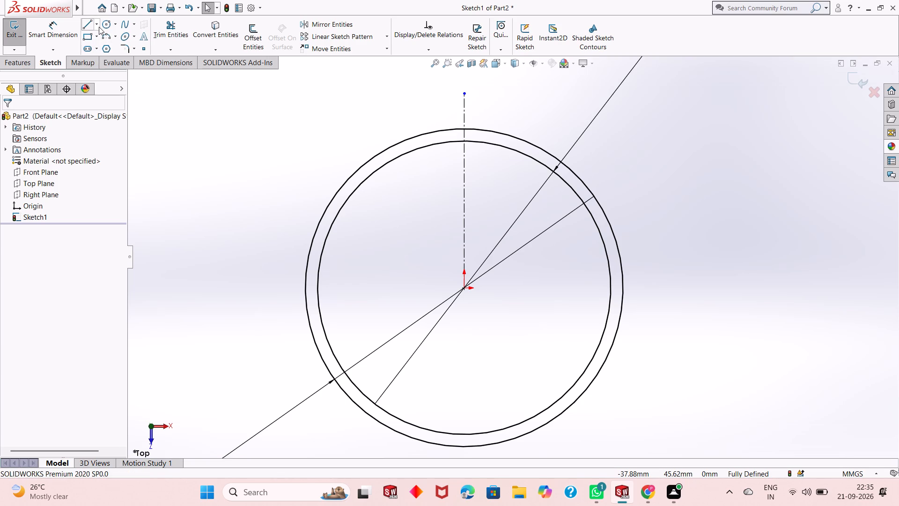
click(99, 25)
click(101, 44)
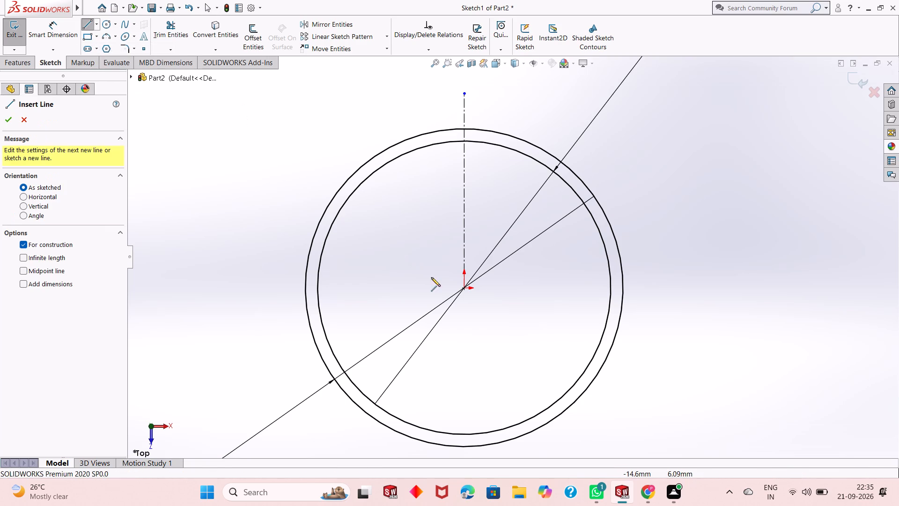
click(465, 290)
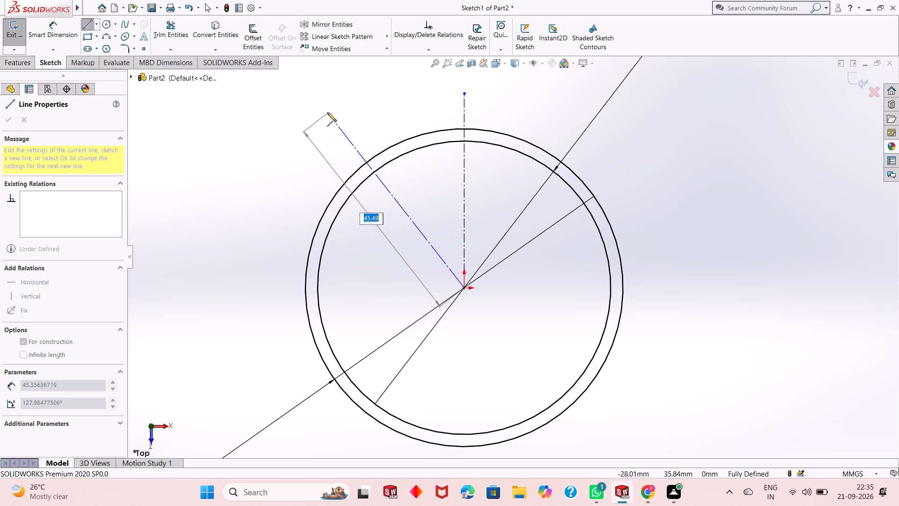
click(349, 135)
key(Escape)
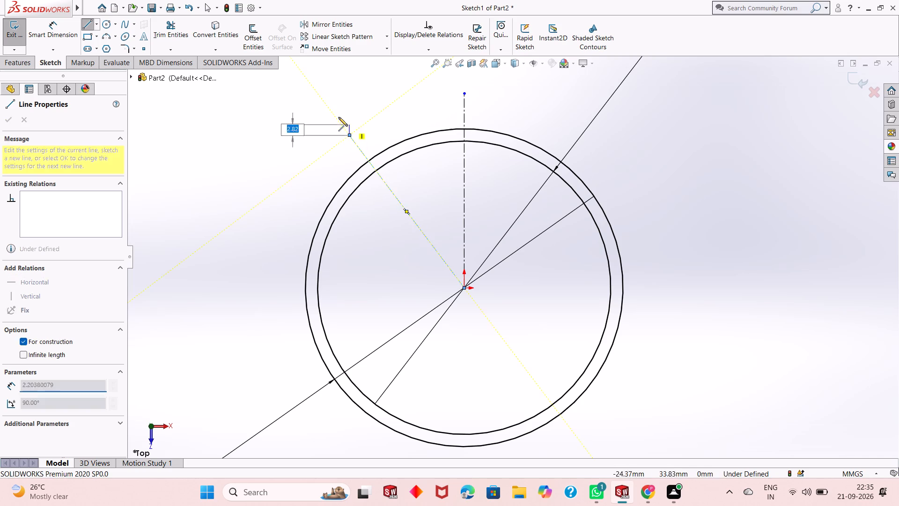
key(Escape)
key(Escape)
key(Escape)
Dimension the angle between the slanted and vertical centerlines to 45°.
click(64, 29)
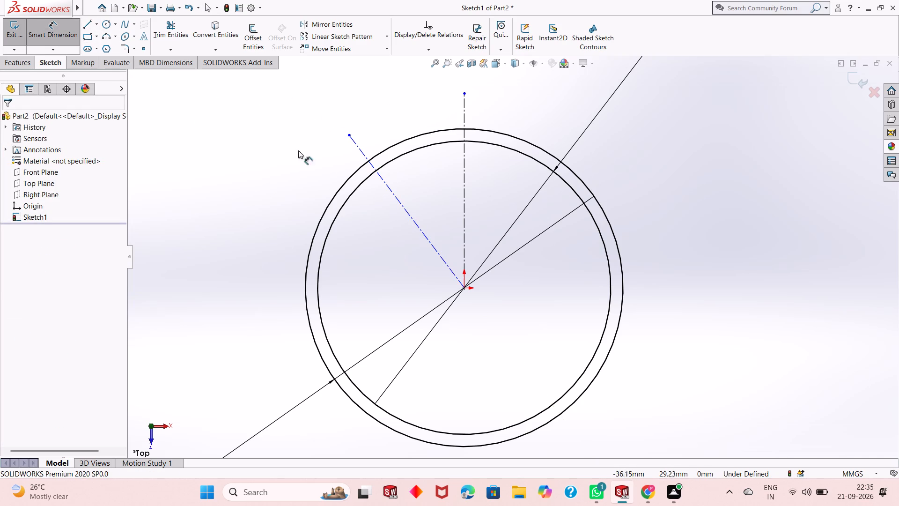
click(360, 146)
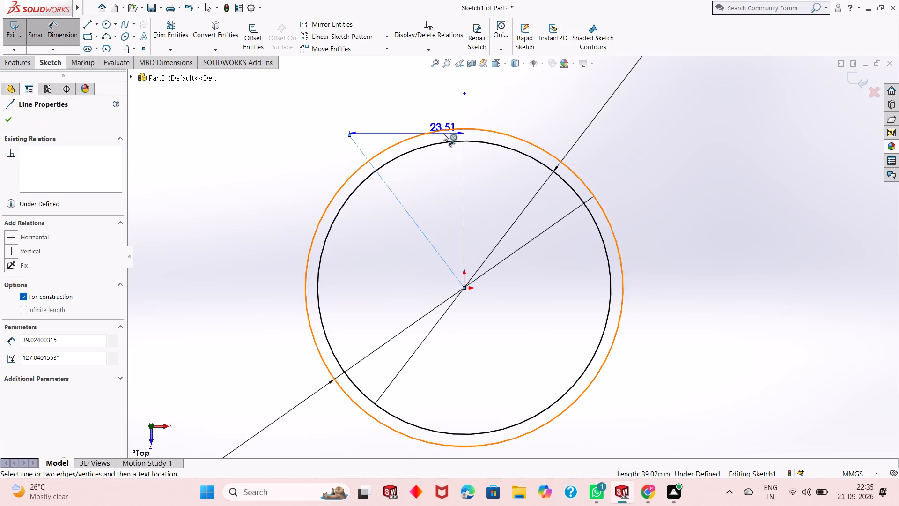
click(464, 113)
click(421, 105)
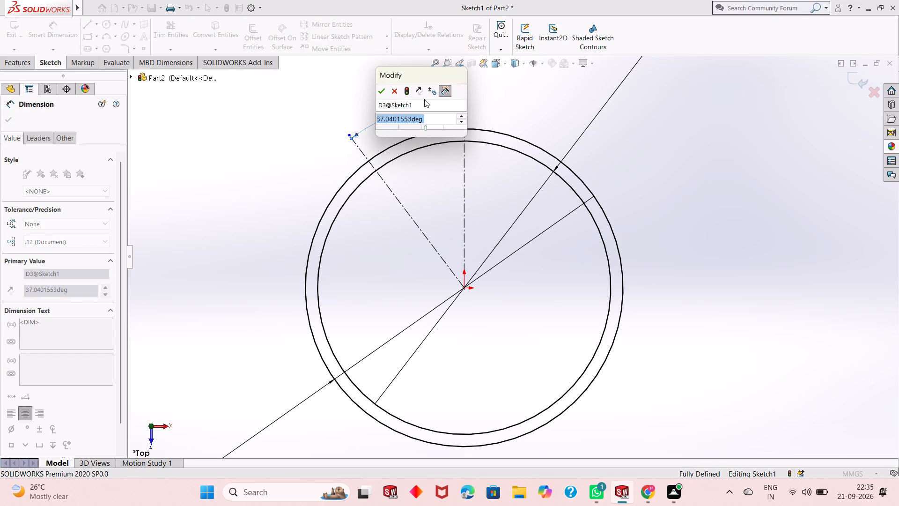
key(4)
key(5)
key(Return)
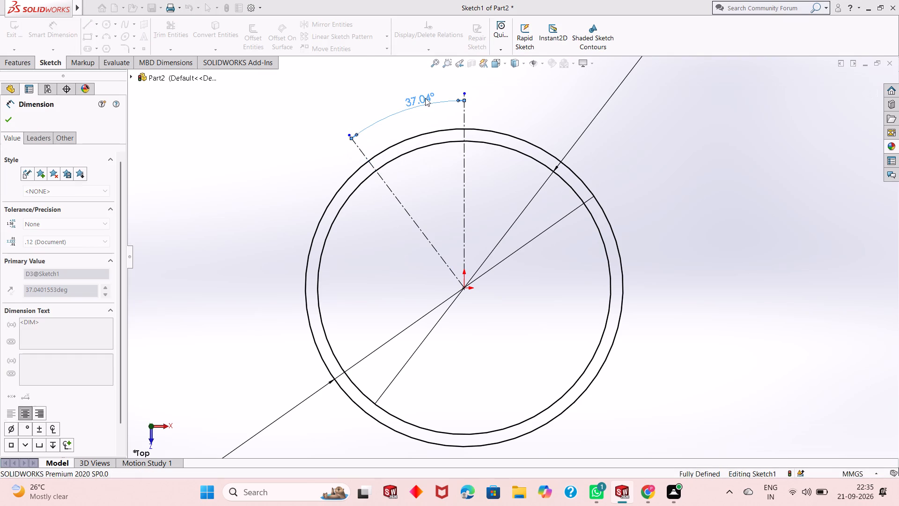
key(Escape)
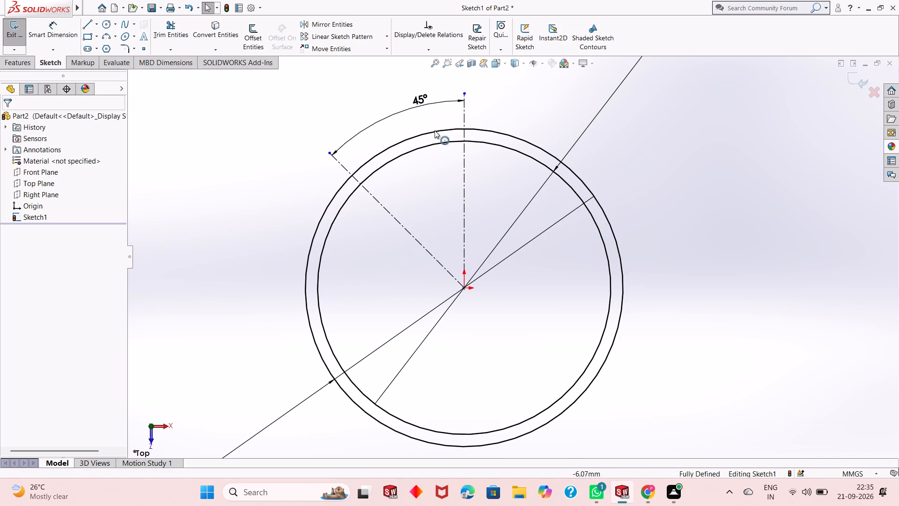
Sketch a circle of about 6.4 mm radius centred where the slanted centerline crosses the 60 mm circle.
scroll(432, 138, up, 1)
scroll(454, 178, up, 1)
scroll(520, 231, down, 1)
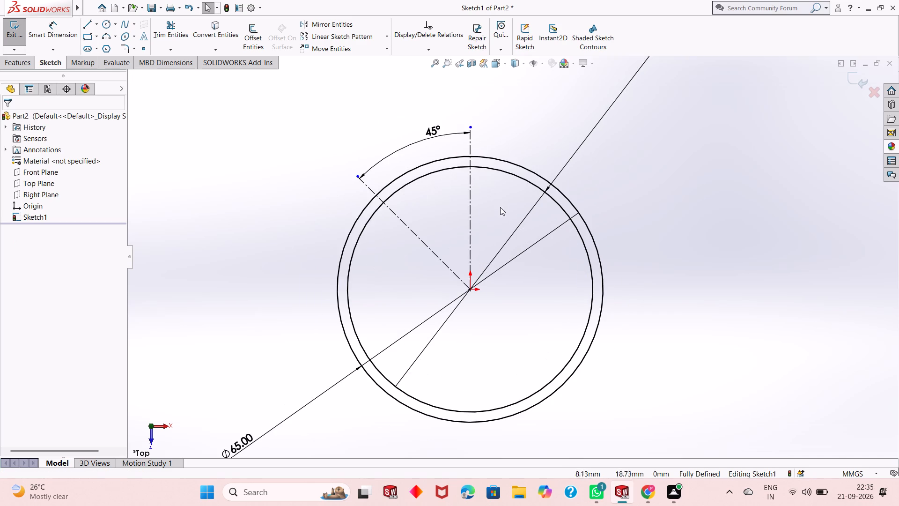
scroll(490, 196, down, 1)
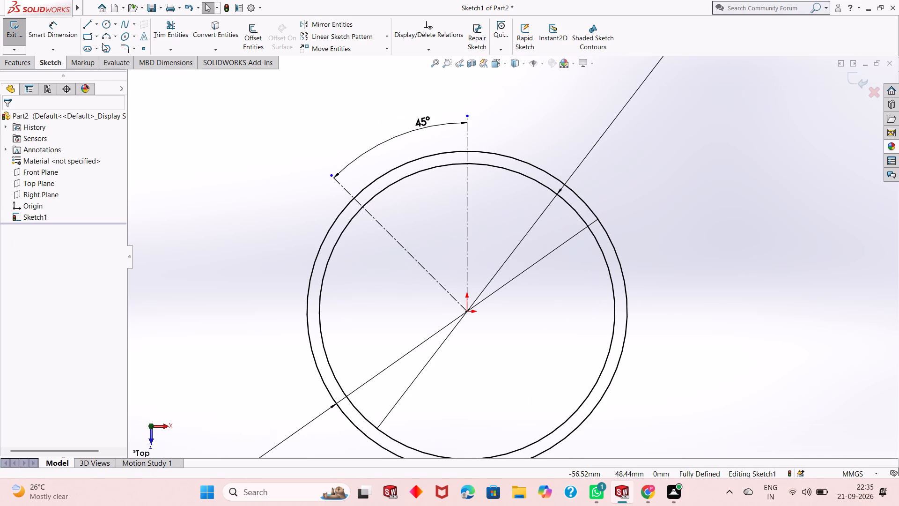
click(111, 26)
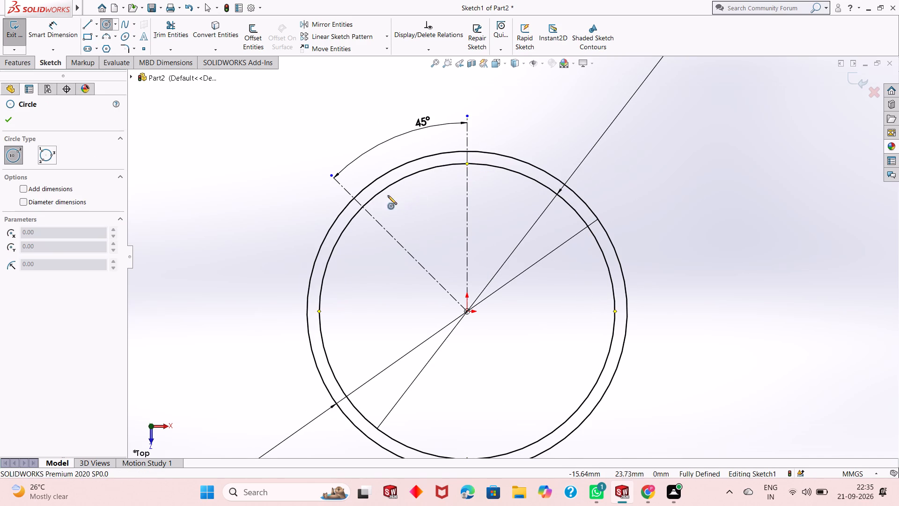
click(362, 206)
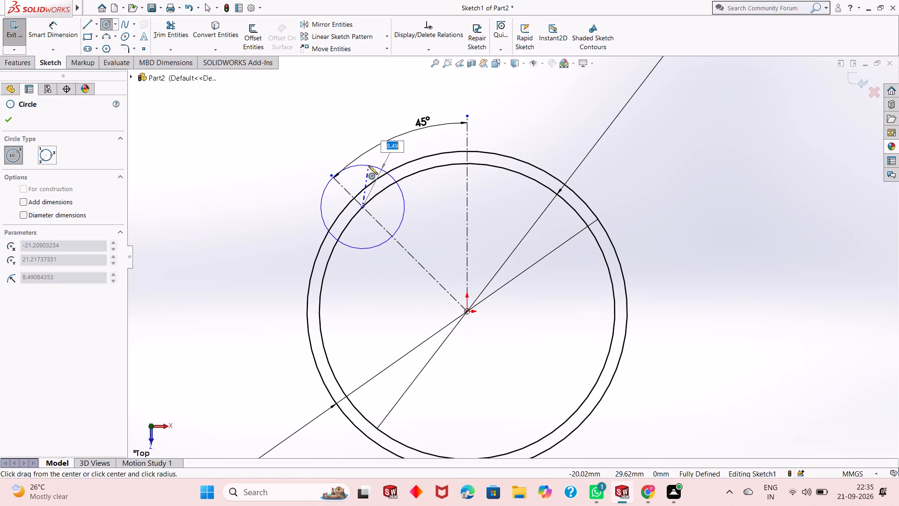
click(365, 178)
key(Escape)
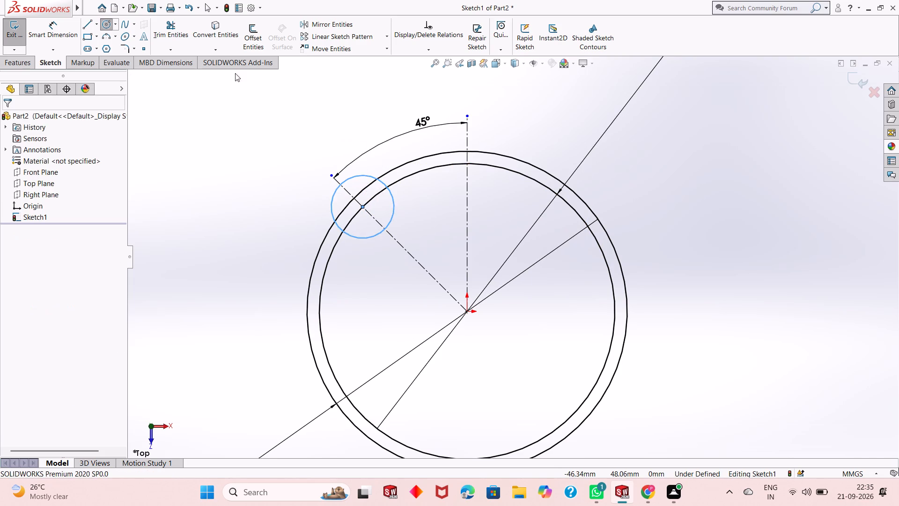
key(Escape)
key(Escape)
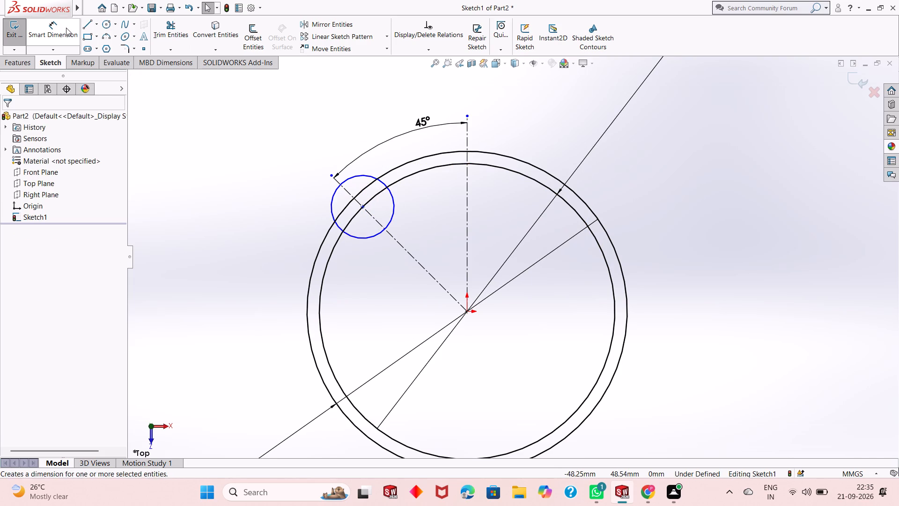
Dimension the small circle's diameter to 20 mm.
click(66, 28)
click(334, 197)
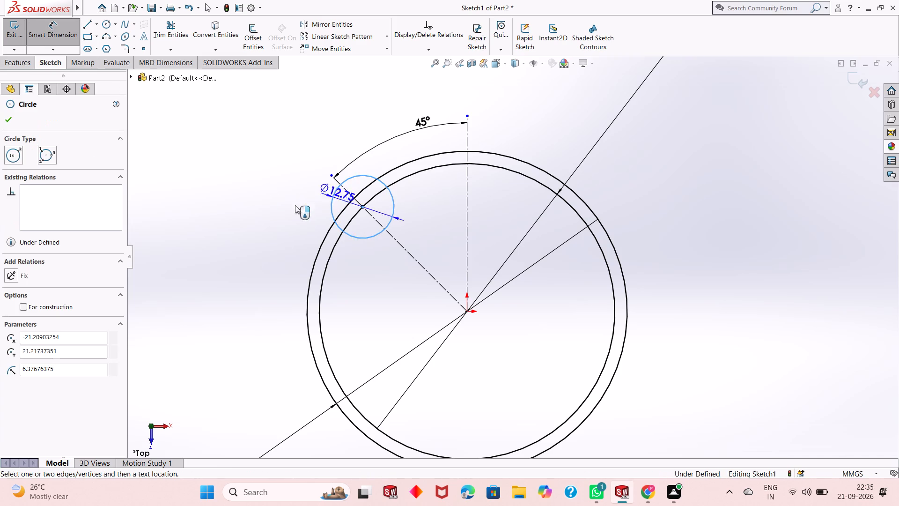
click(262, 219)
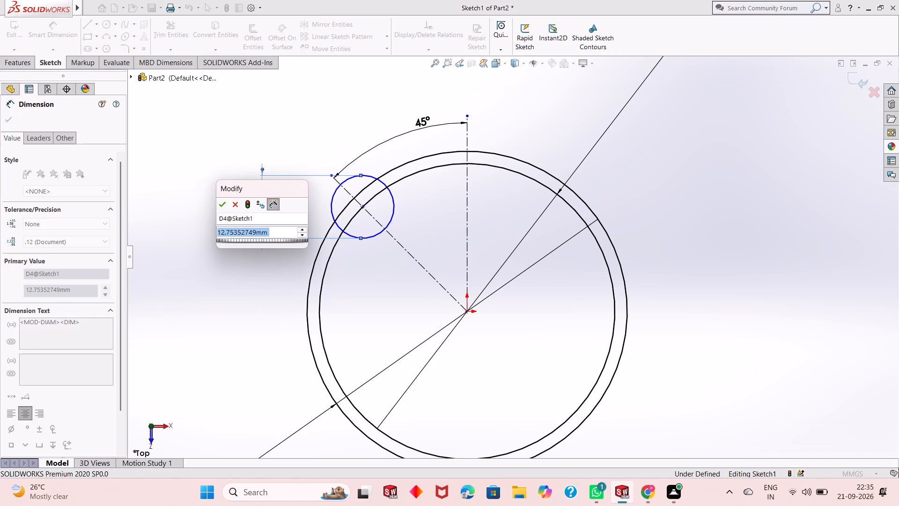
text(20)
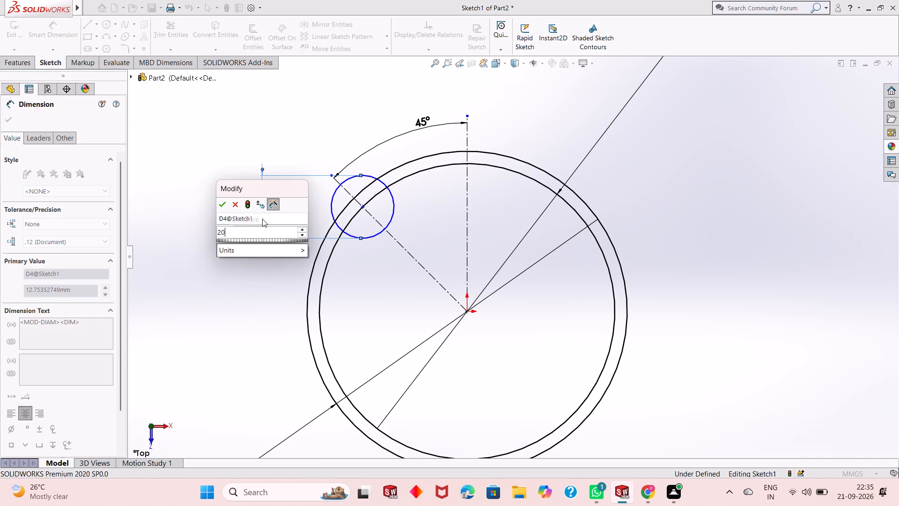
key(Return)
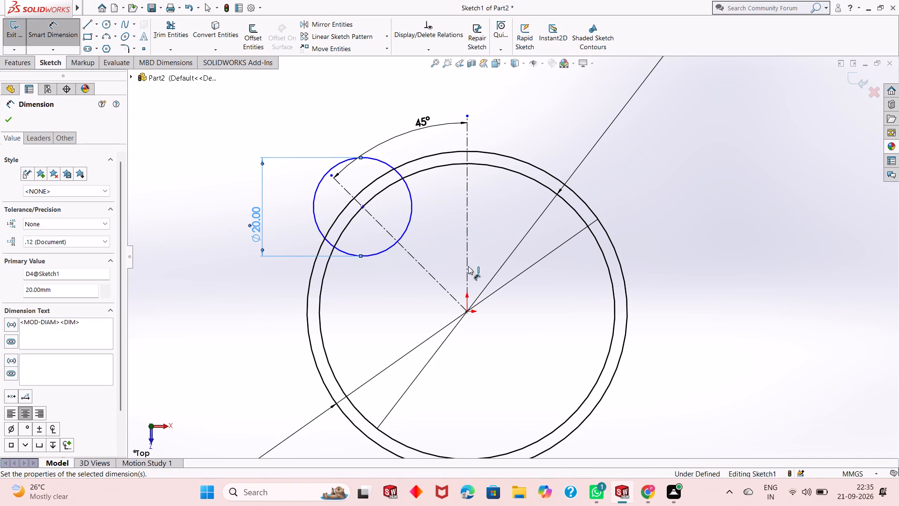
scroll(452, 265, up, 1)
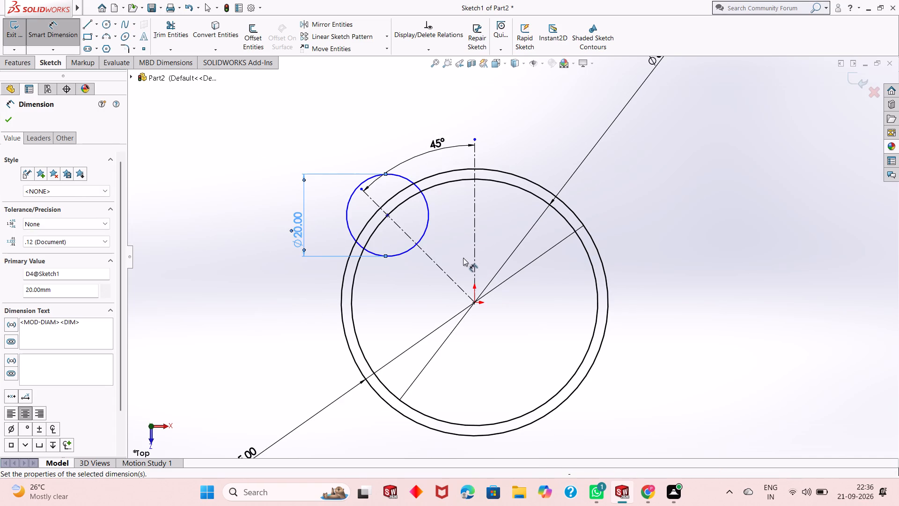
key(Escape)
key(Escape)
Create a circular sketch pattern of the 20 mm circle about the origin with 4 equally spaced instances over 360°.
scroll(405, 246, up, 1)
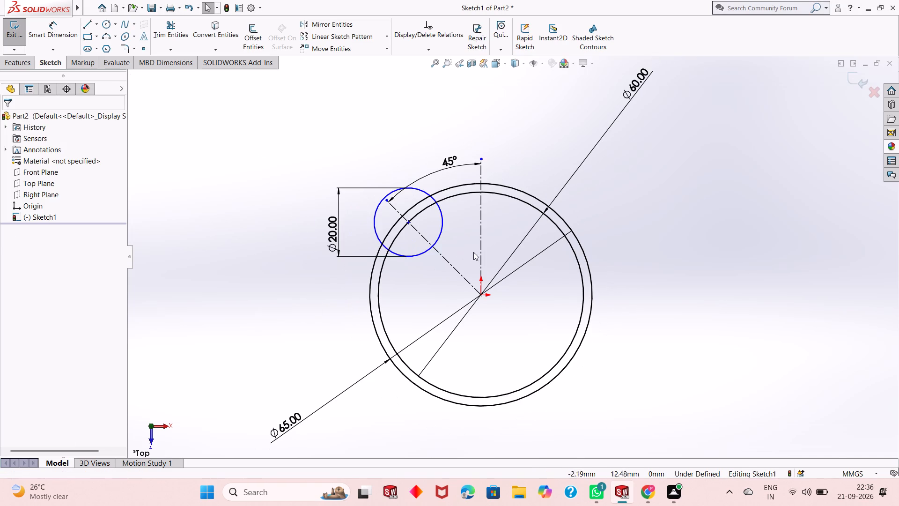
scroll(507, 269, down, 1)
scroll(427, 255, up, 3)
scroll(574, 288, down, 2)
scroll(461, 289, up, 2)
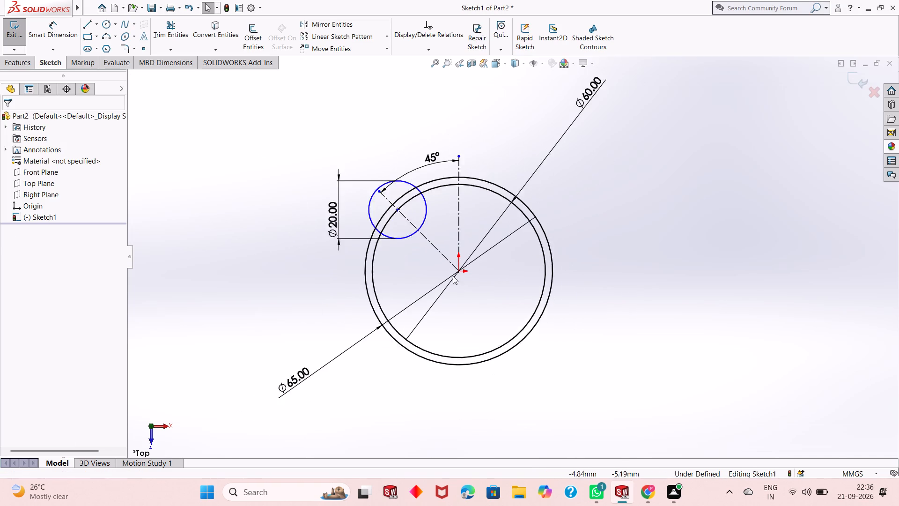
click(443, 217)
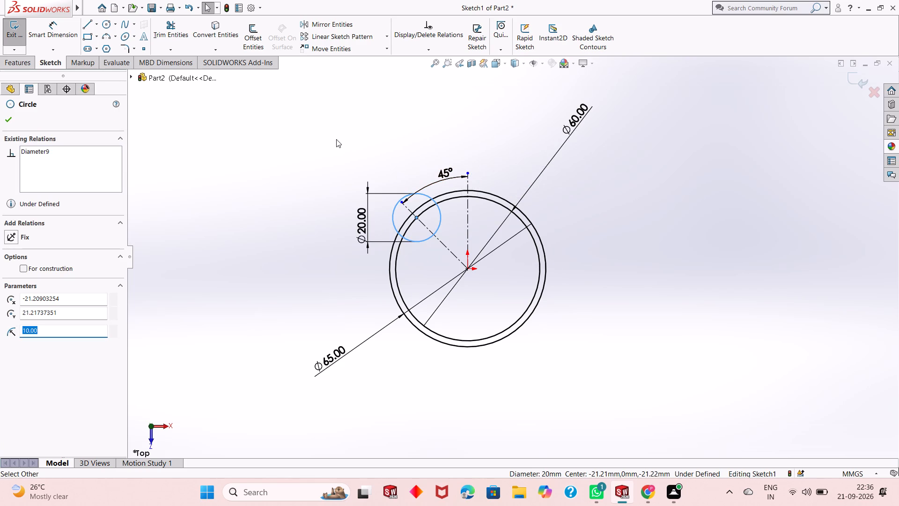
click(387, 36)
click(381, 60)
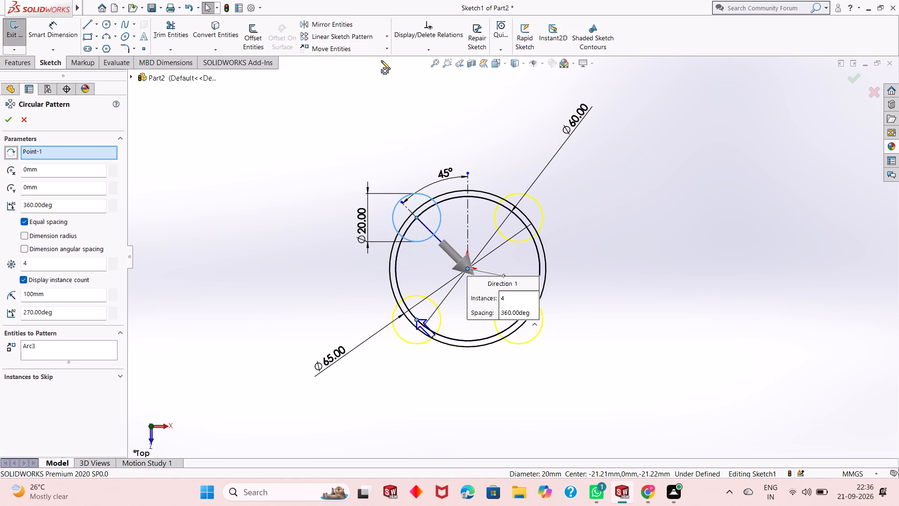
click(7, 119)
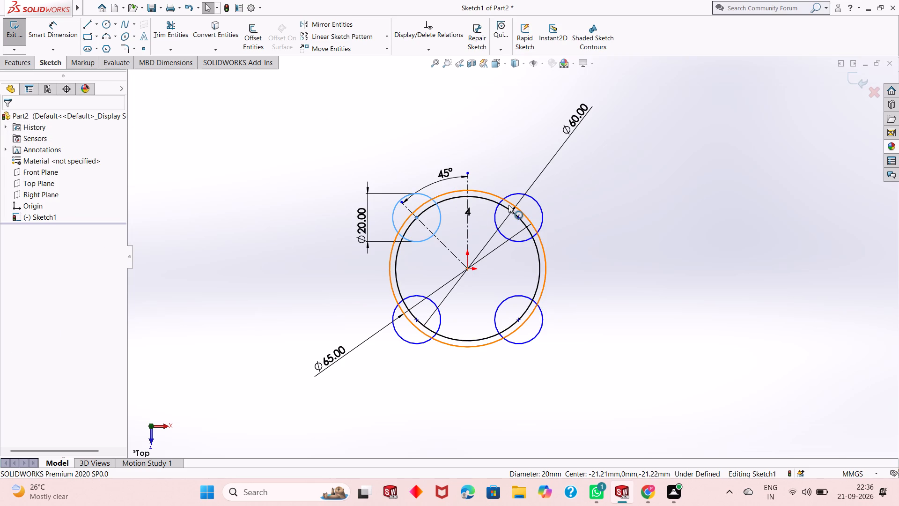
key(Escape)
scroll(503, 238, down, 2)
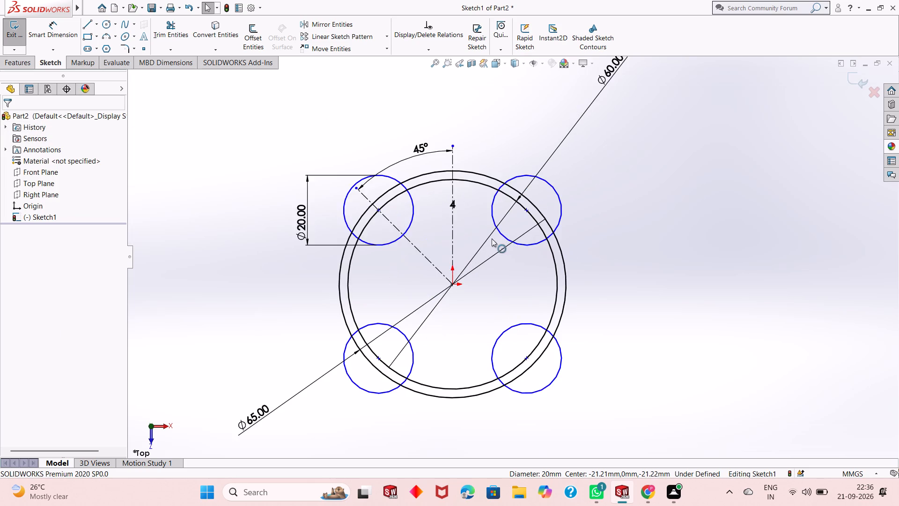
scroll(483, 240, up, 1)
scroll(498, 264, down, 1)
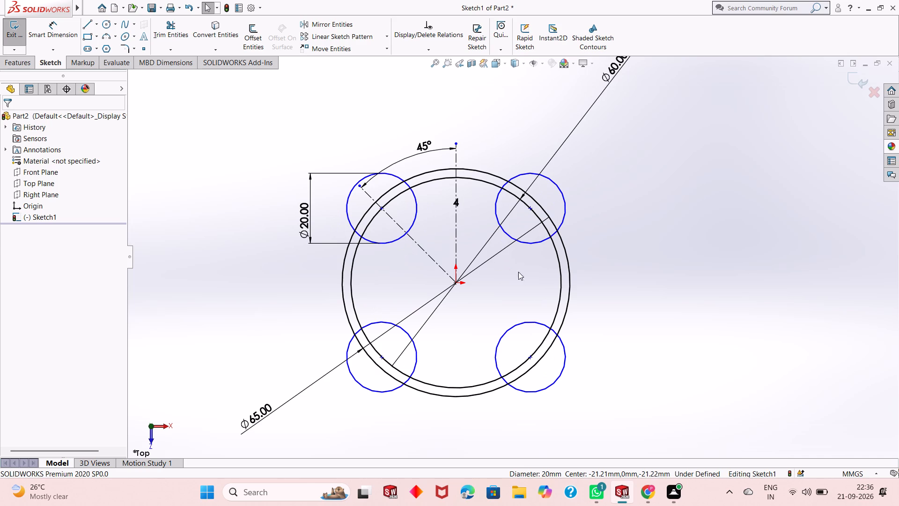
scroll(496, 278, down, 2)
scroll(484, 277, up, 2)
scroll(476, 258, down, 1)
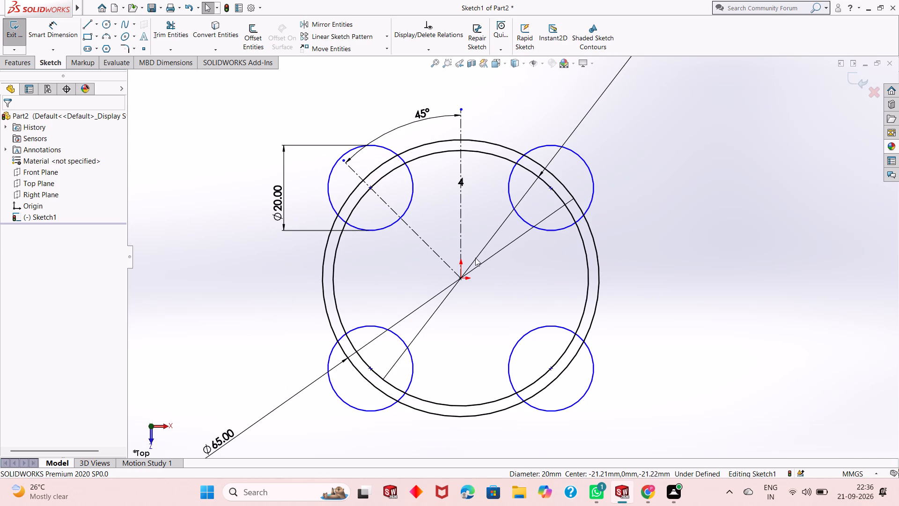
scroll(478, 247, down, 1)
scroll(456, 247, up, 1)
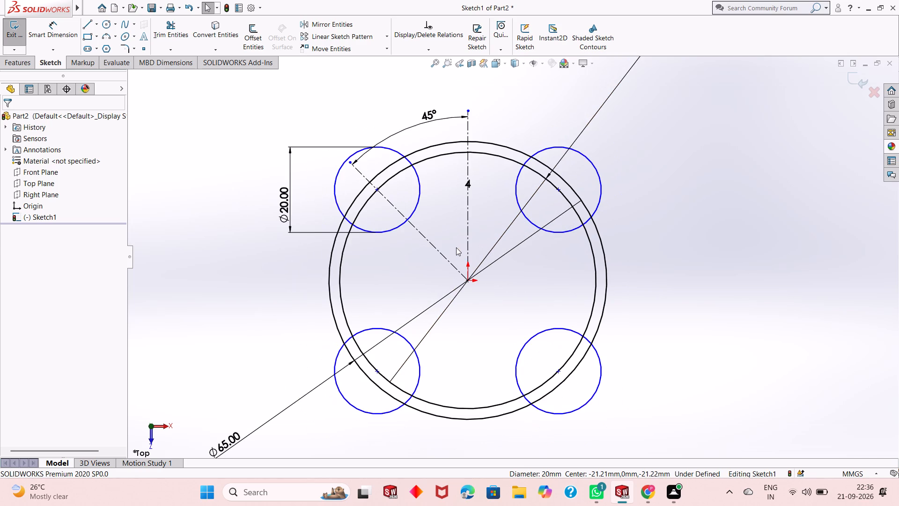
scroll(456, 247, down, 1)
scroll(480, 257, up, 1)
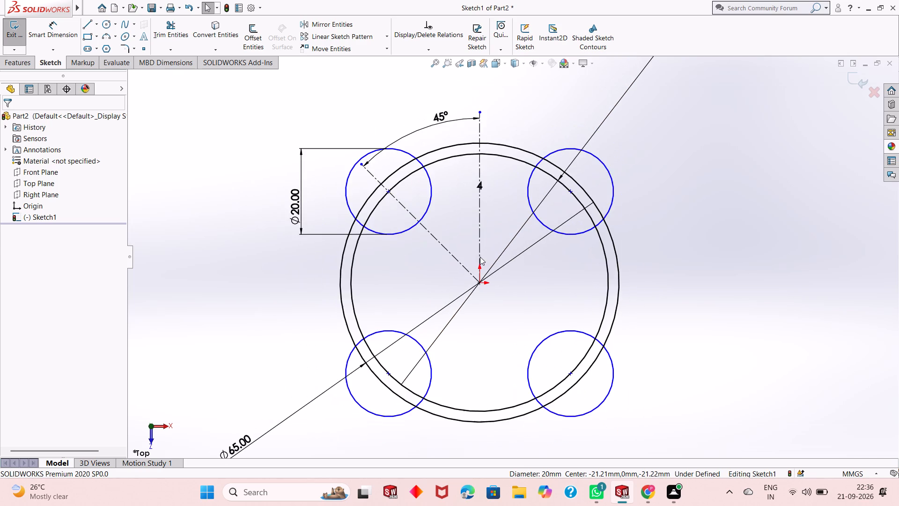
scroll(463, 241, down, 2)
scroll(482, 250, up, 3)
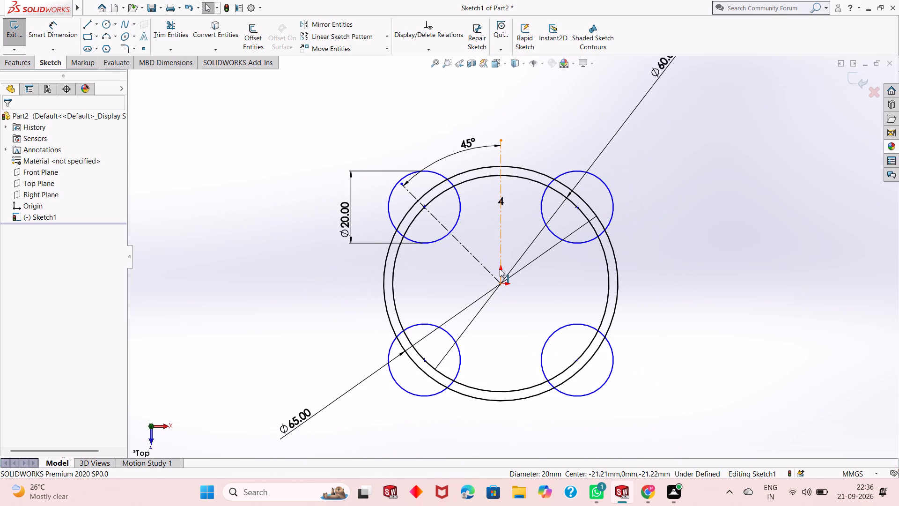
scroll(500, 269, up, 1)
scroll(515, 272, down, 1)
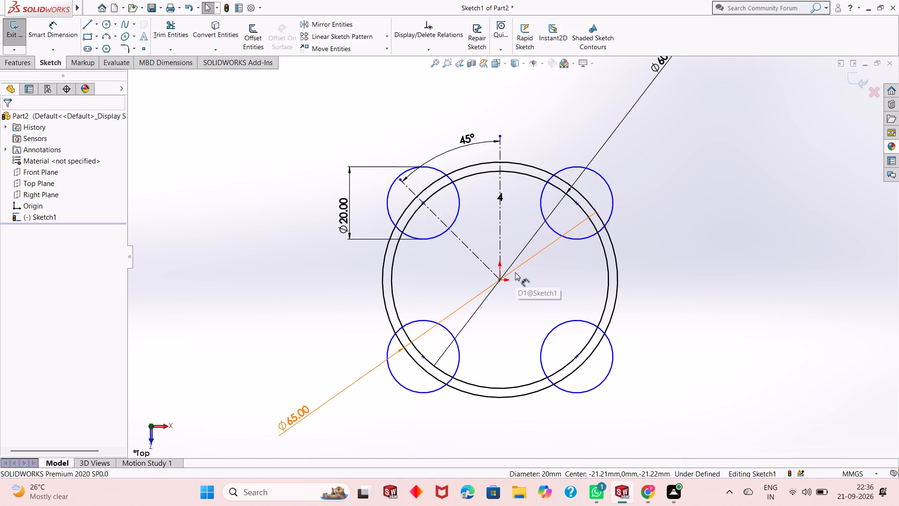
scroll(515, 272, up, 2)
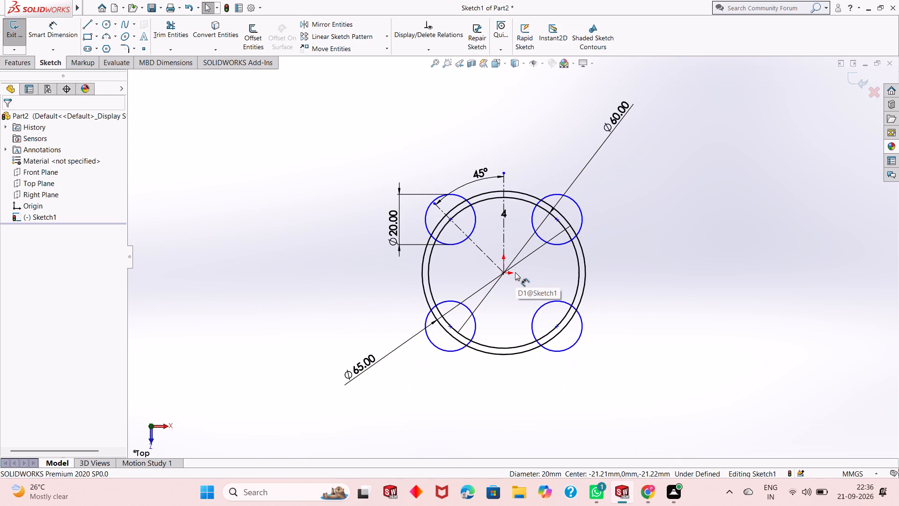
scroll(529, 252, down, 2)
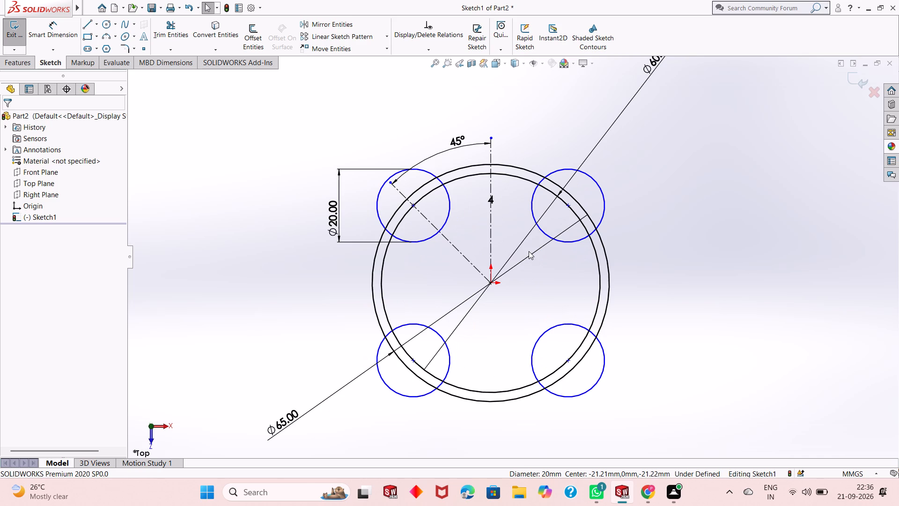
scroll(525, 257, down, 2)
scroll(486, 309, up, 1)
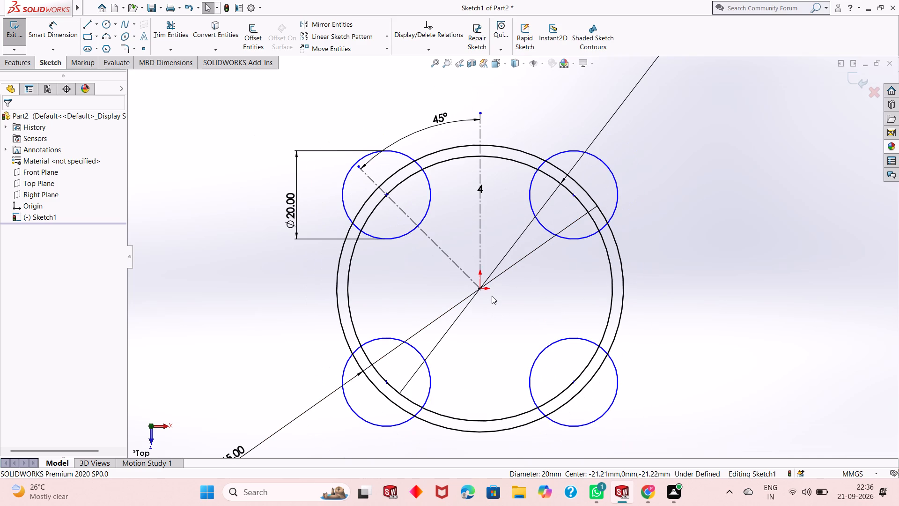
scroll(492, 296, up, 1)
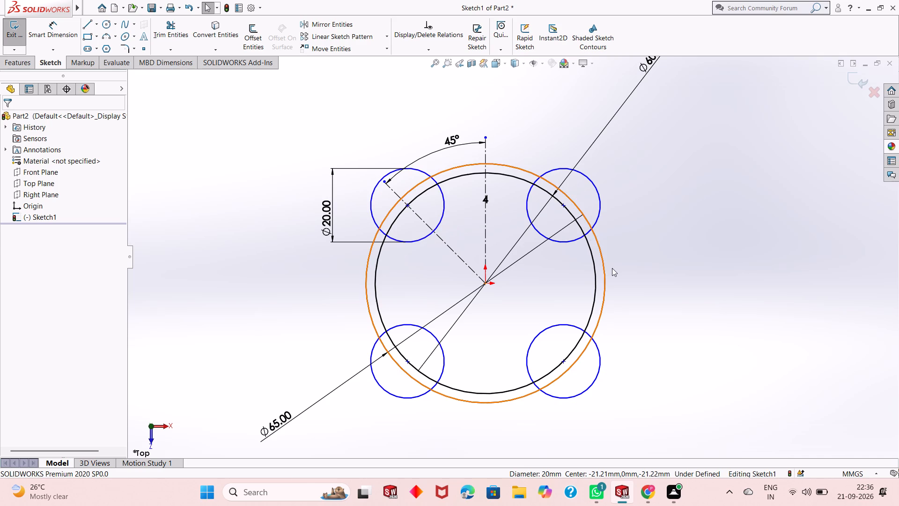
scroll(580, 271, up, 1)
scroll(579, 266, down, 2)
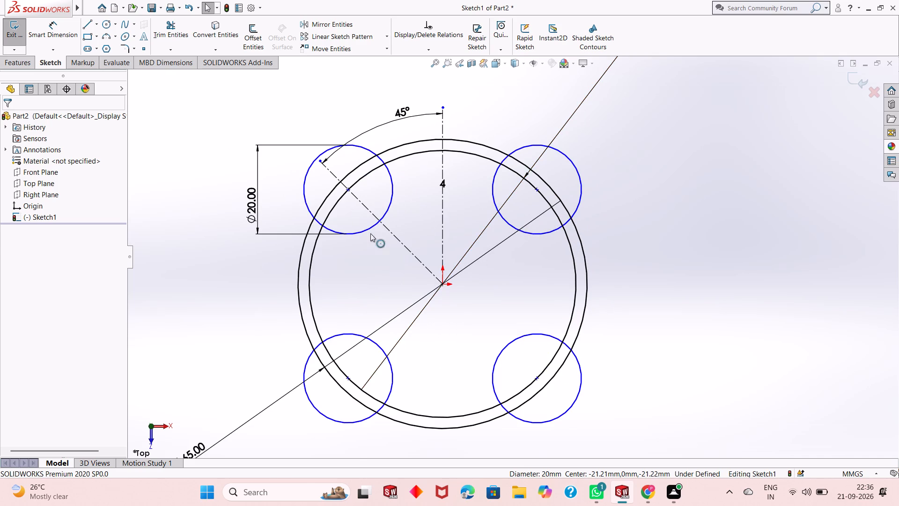
Trim the upper-left 20 mm circle, using Trim to closest, down to the arc outside the 65 mm circle.
scroll(388, 249, down, 1)
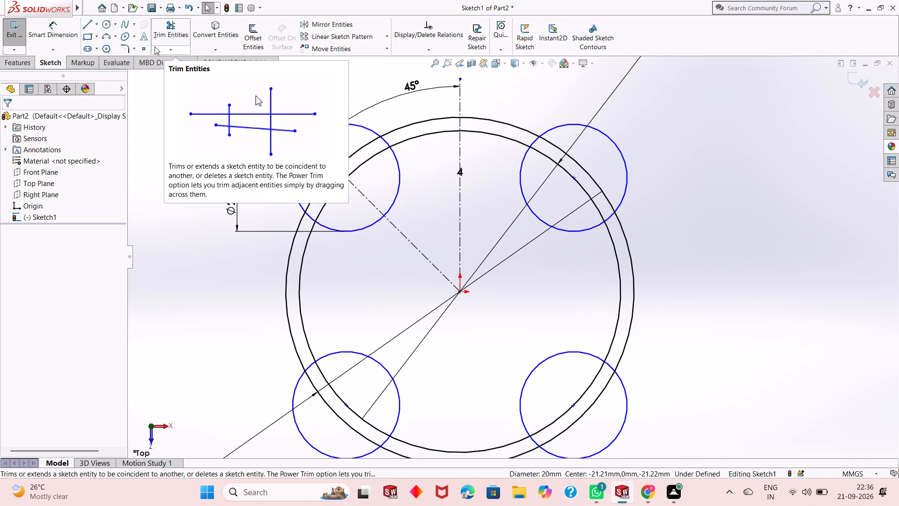
click(173, 35)
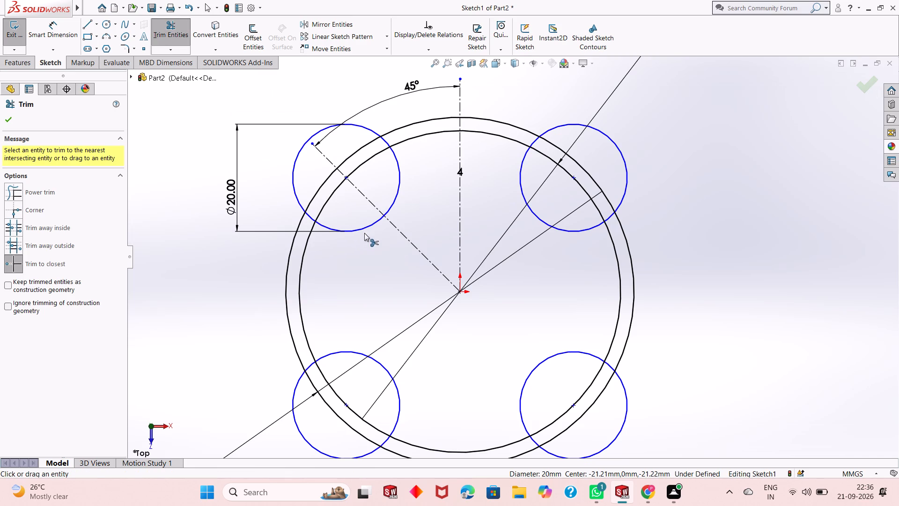
click(364, 226)
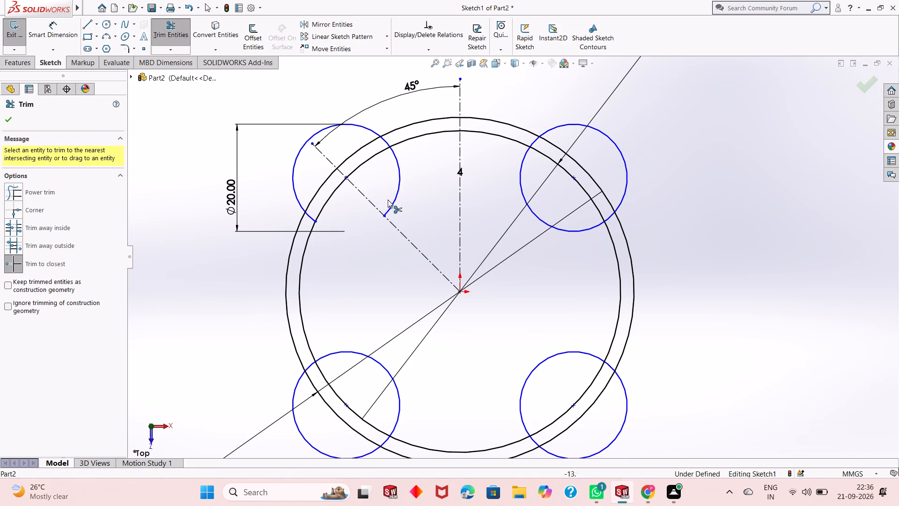
click(401, 186)
scroll(384, 128, down, 1)
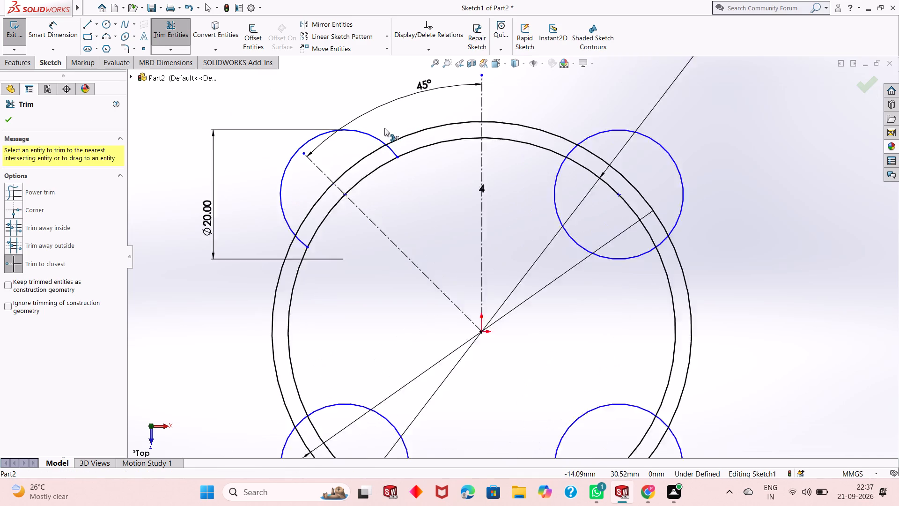
scroll(384, 128, down, 1)
click(396, 159)
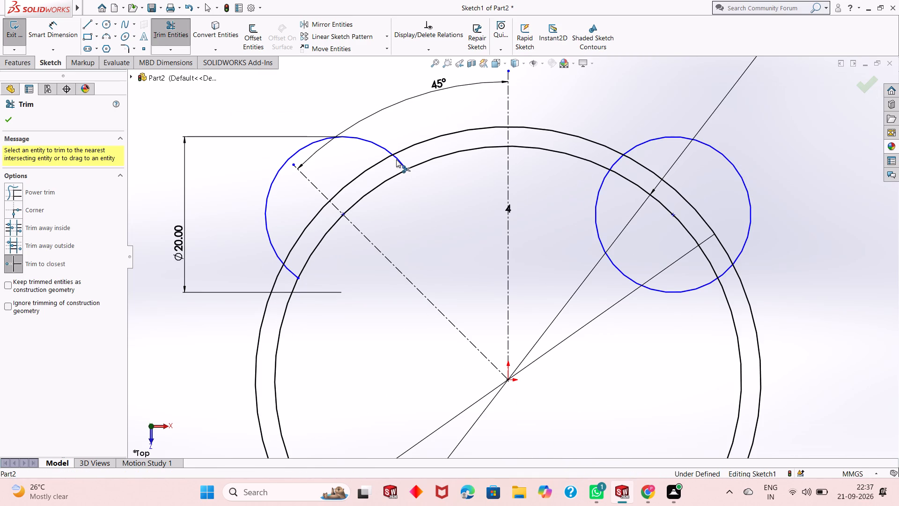
click(291, 273)
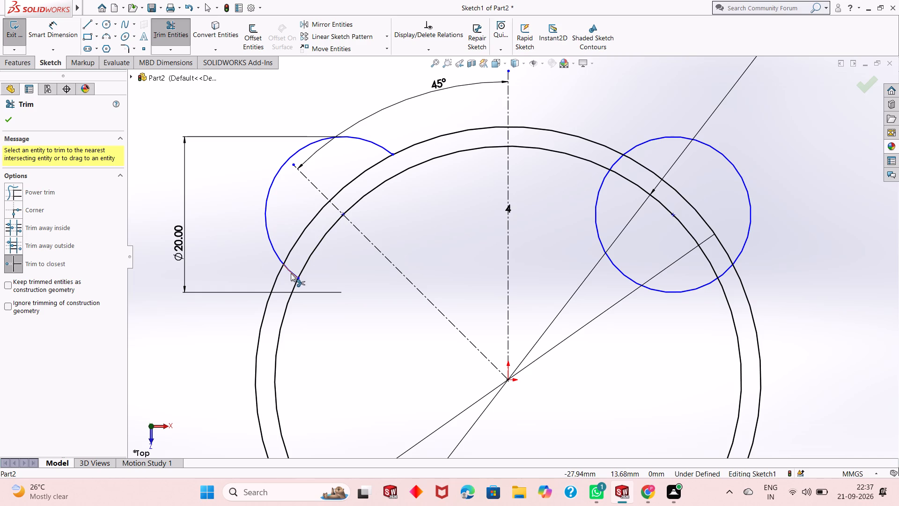
Trim the upper-right 20 mm circle down to the arc outside the 65 mm circle.
scroll(367, 242, up, 5)
scroll(613, 267, down, 2)
scroll(568, 263, up, 2)
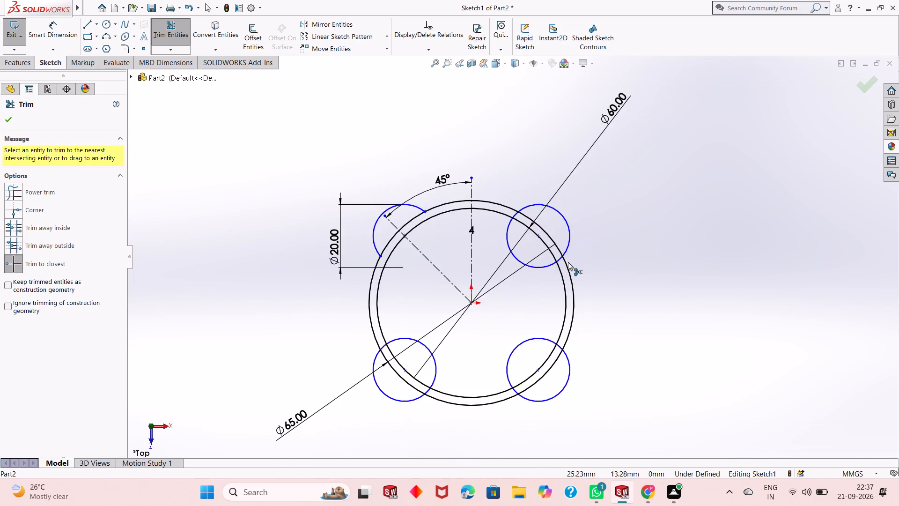
scroll(568, 259, down, 4)
click(508, 278)
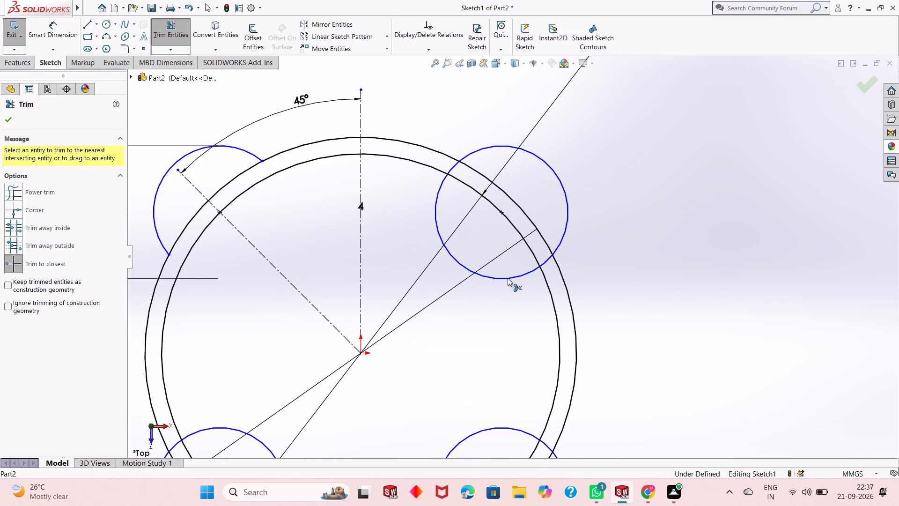
click(551, 261)
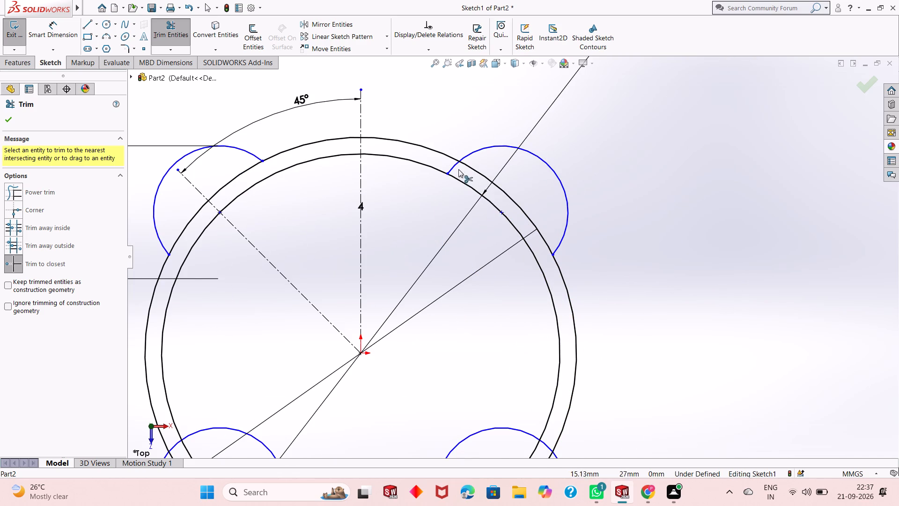
click(453, 166)
Trim the lower-left 20 mm circle down to the arc outside the 65 mm circle.
scroll(423, 223, up, 3)
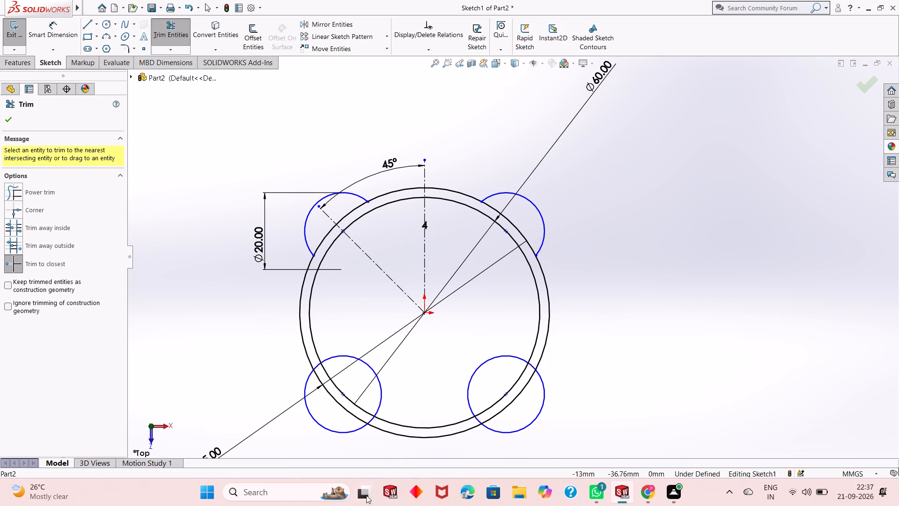
scroll(406, 407, up, 2)
scroll(405, 333, down, 6)
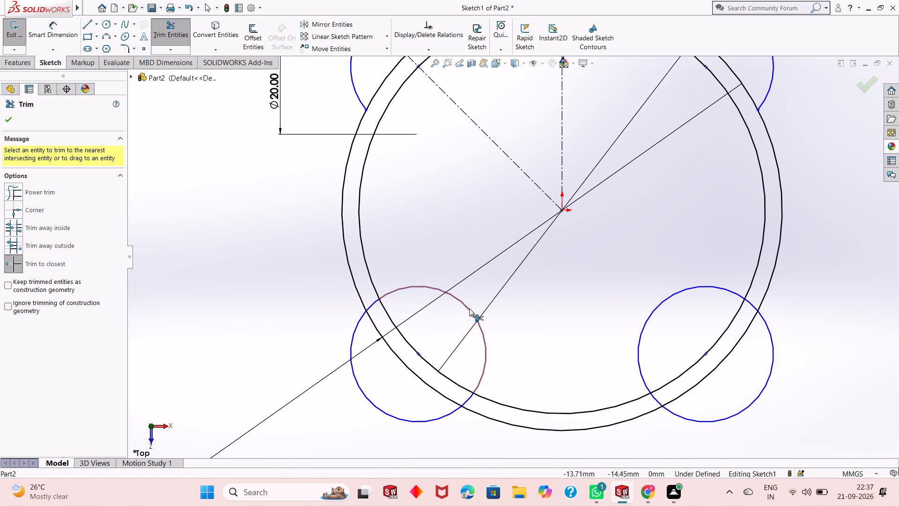
click(470, 308)
click(371, 303)
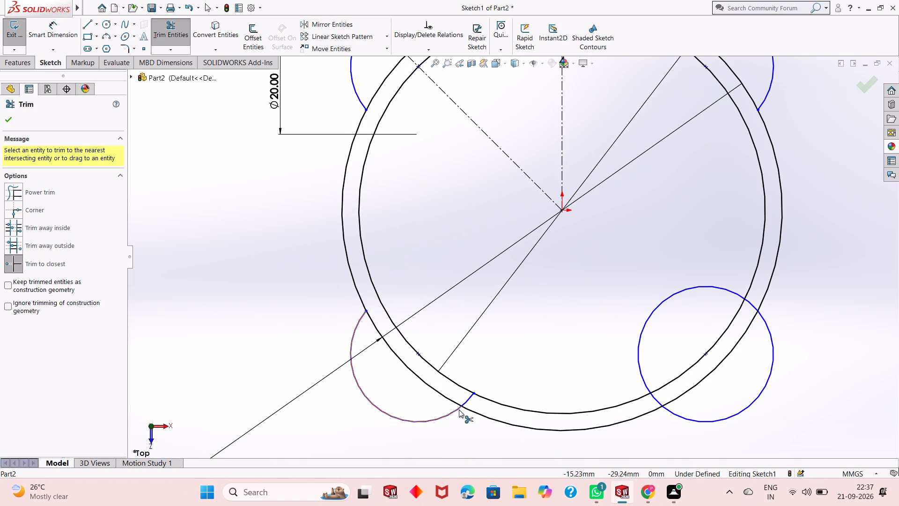
click(468, 400)
Trim the lower-right 20 mm circle down to the arc outside the 65 mm circle.
scroll(398, 387, up, 6)
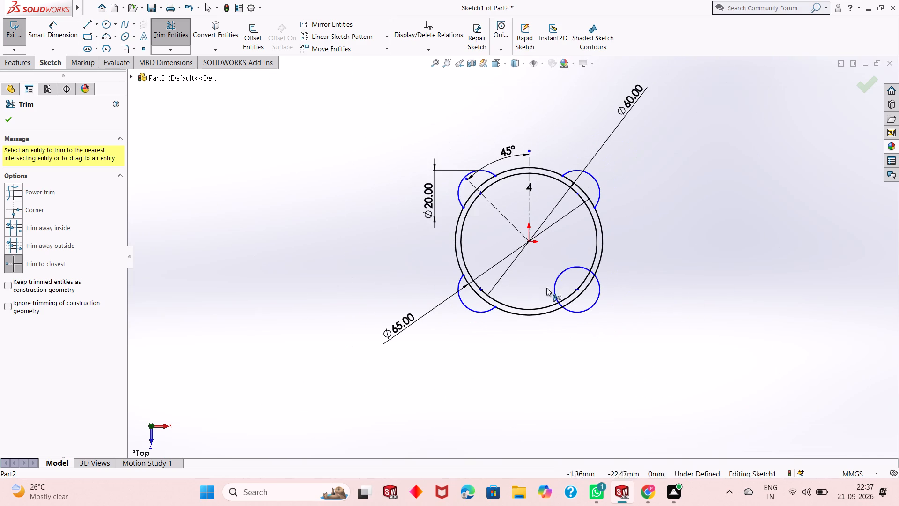
scroll(594, 297, down, 4)
scroll(594, 208, down, 3)
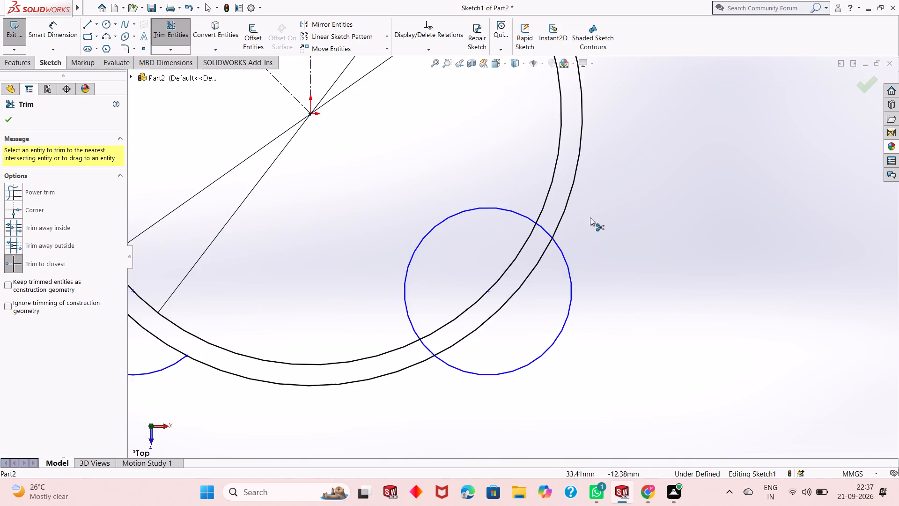
click(508, 213)
click(543, 228)
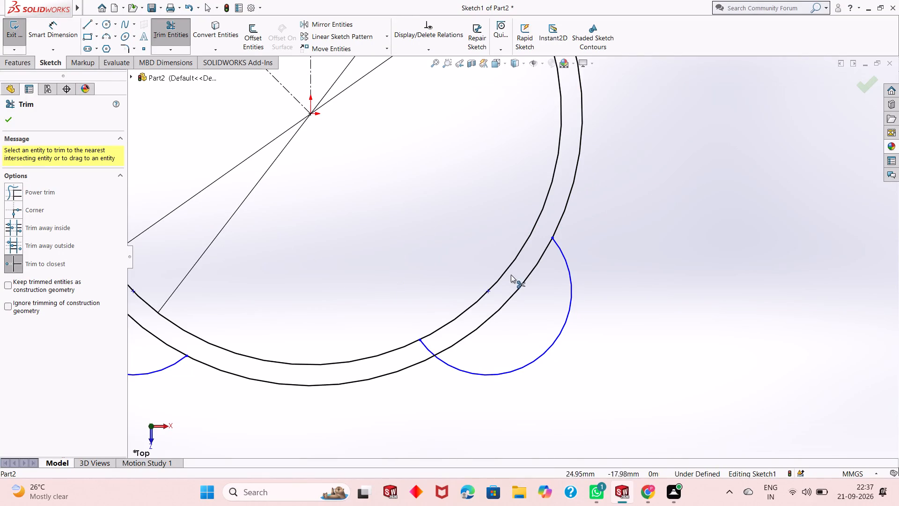
click(427, 350)
key(Escape)
key(Escape)
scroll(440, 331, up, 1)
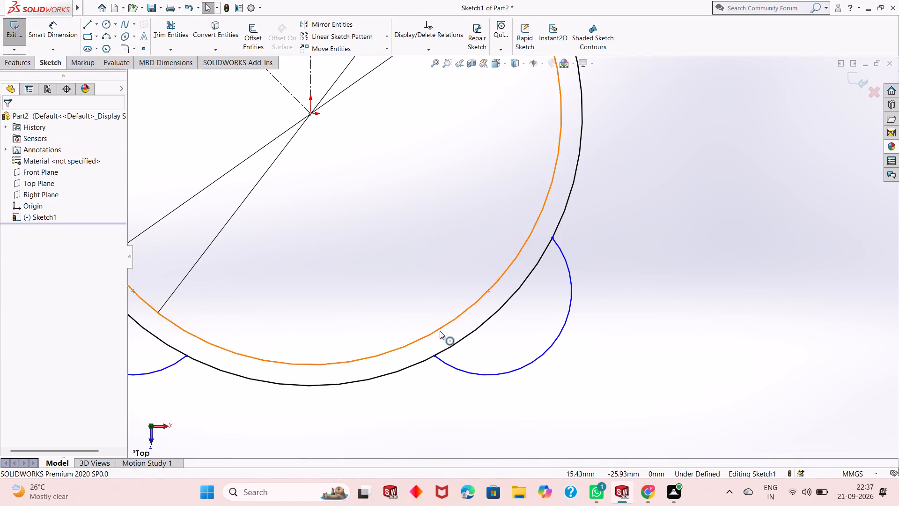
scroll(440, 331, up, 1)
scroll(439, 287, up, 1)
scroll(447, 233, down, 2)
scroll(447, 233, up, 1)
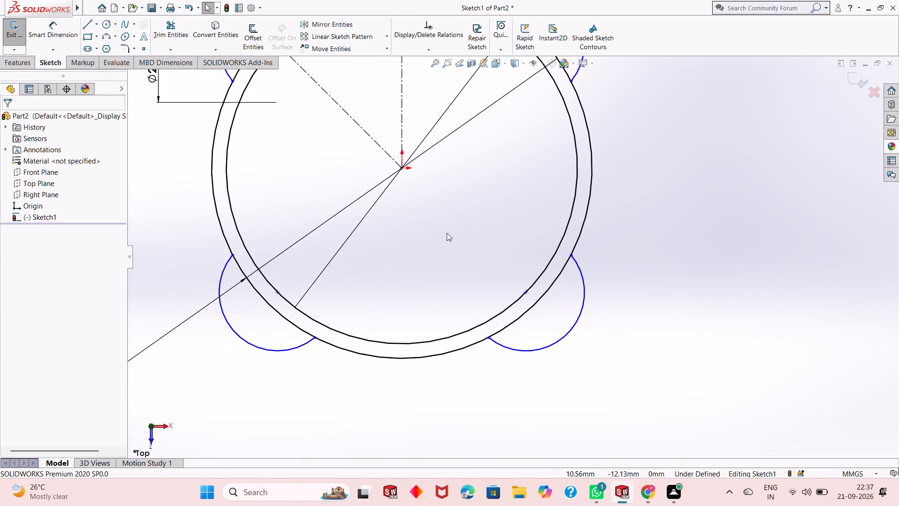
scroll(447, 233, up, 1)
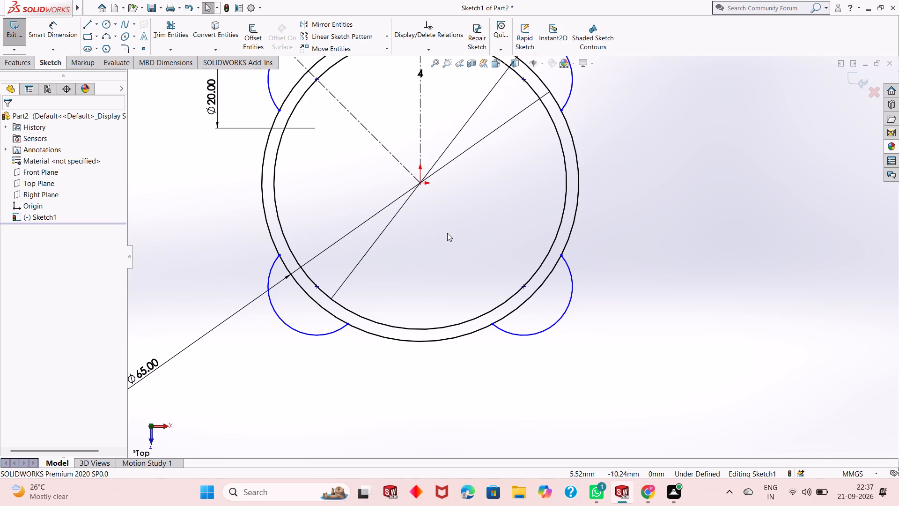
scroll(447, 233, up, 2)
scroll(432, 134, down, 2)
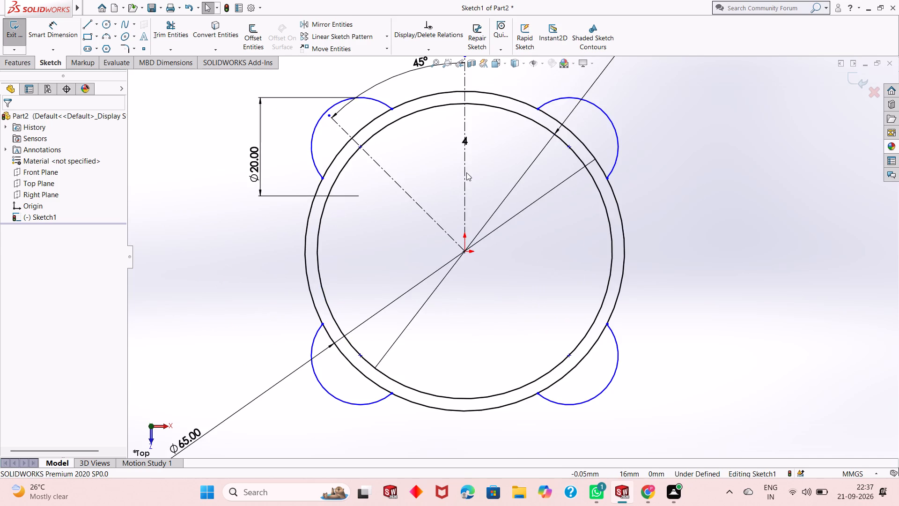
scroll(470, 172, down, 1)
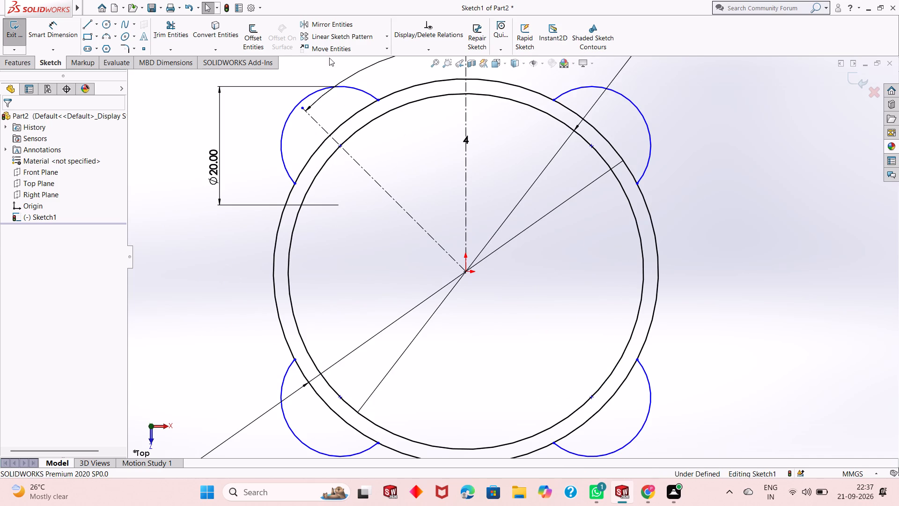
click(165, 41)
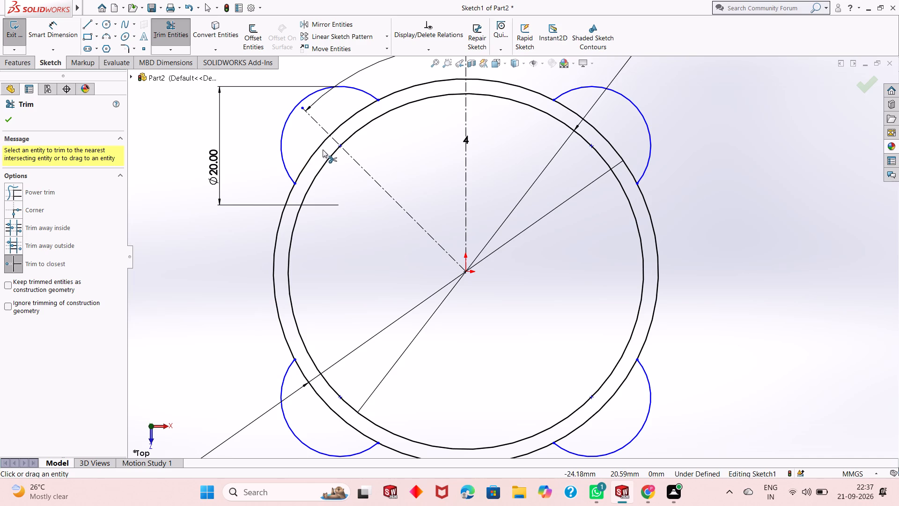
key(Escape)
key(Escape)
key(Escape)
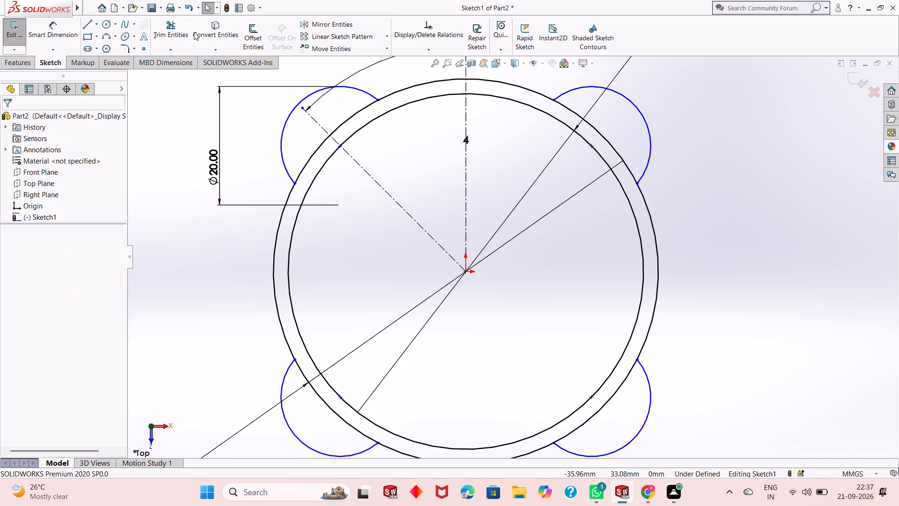
Delete the slanted and vertical construction centerlines from the sketch.
click(393, 197)
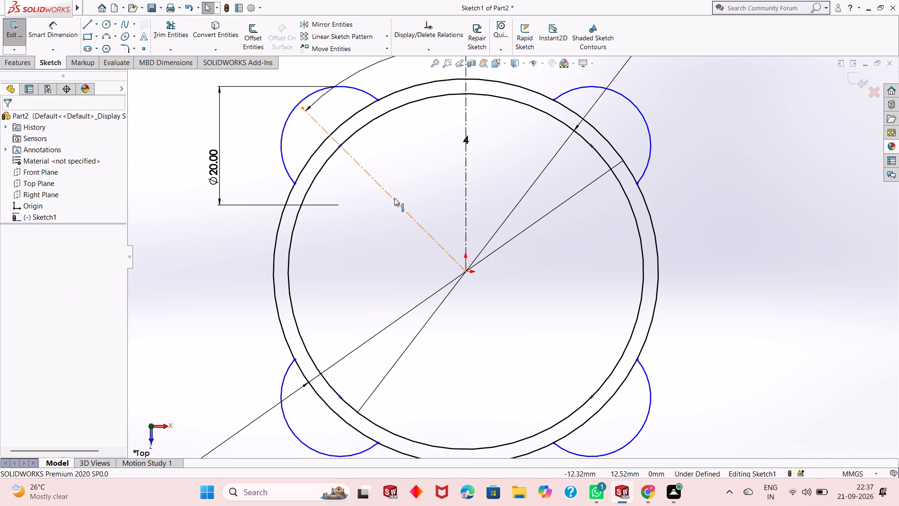
ctrl+click(465, 194)
key(Delete)
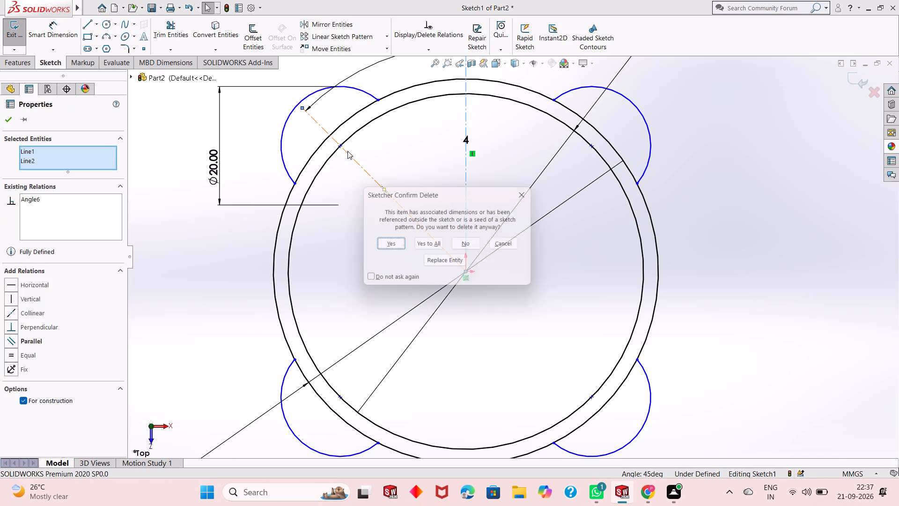
click(396, 247)
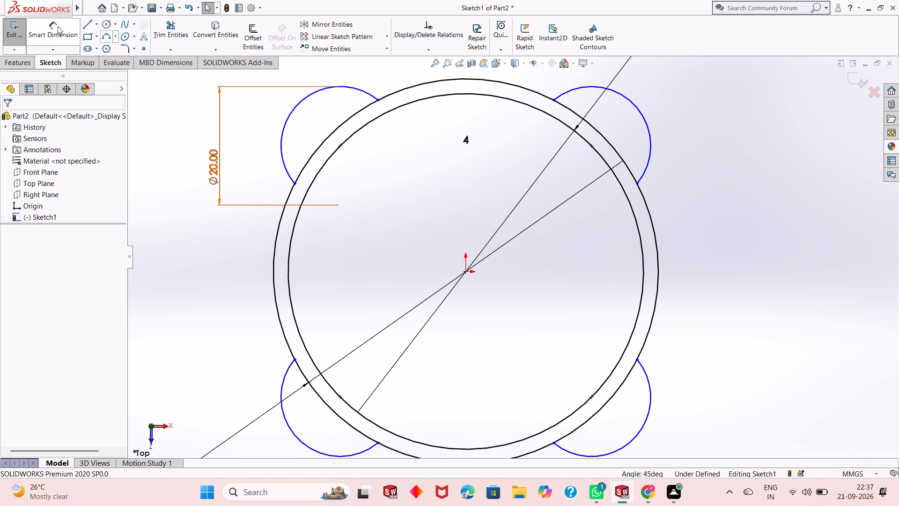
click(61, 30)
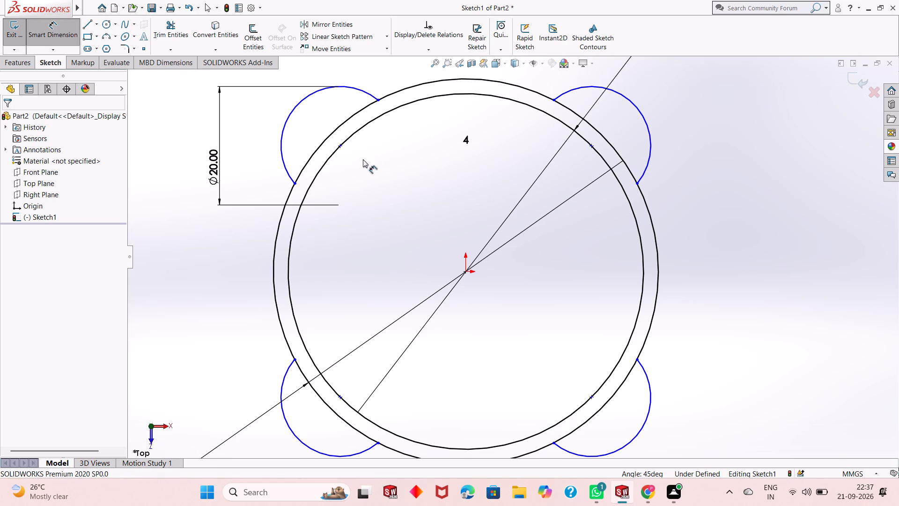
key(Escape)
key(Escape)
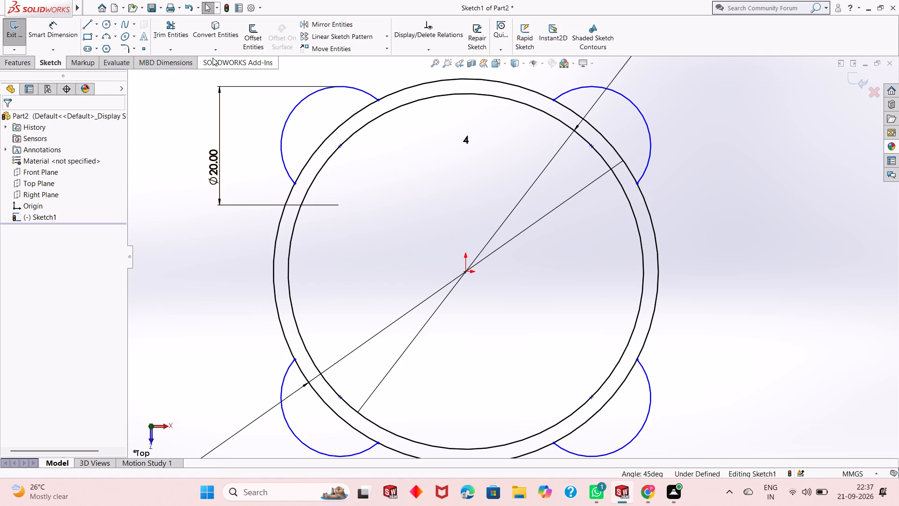
Trim away the four 65 mm circle segments lying inside the corner lobes so the outline is continuous.
click(176, 35)
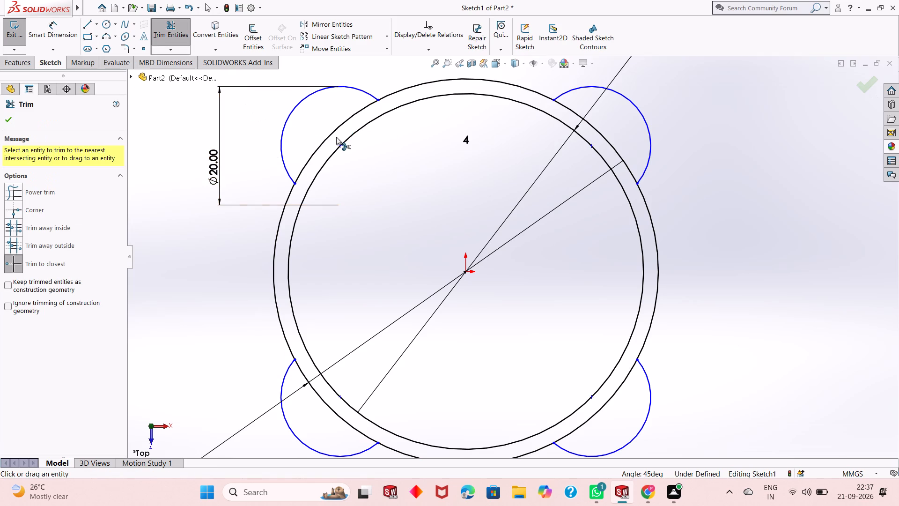
click(332, 127)
click(335, 130)
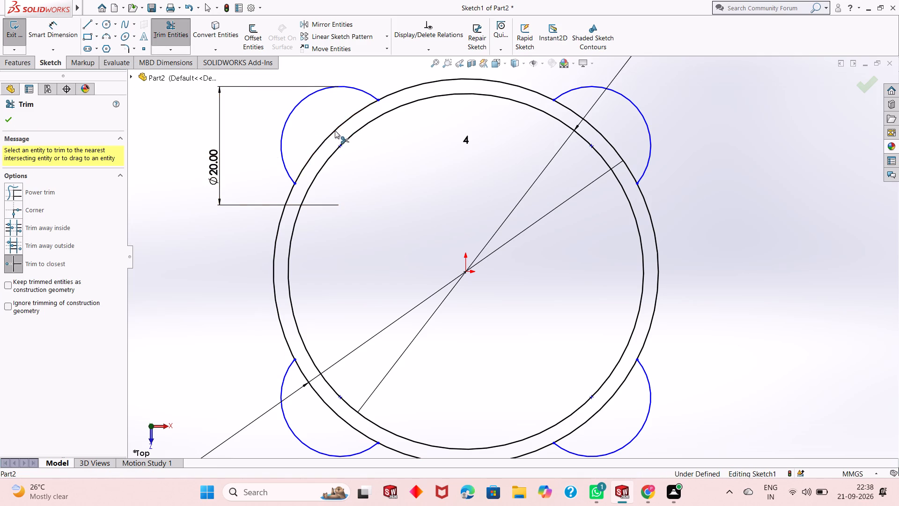
click(606, 138)
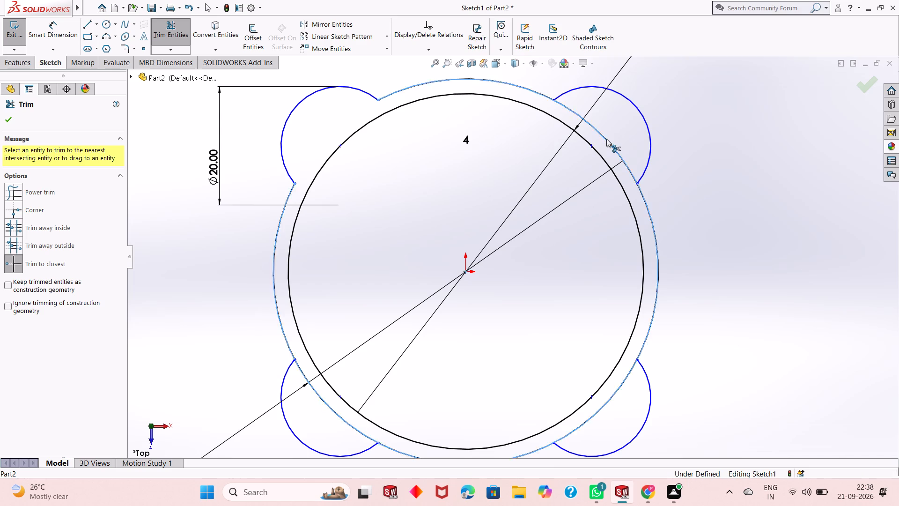
scroll(496, 231, up, 2)
scroll(485, 374, down, 3)
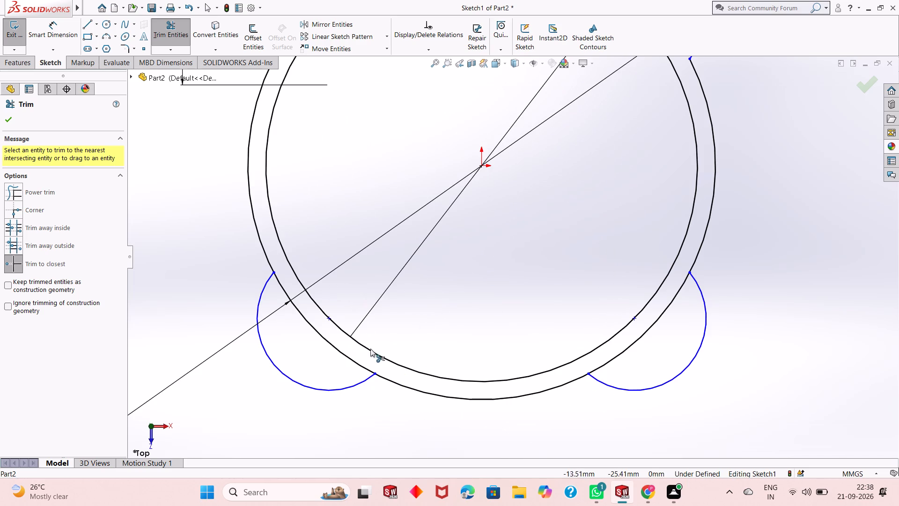
click(328, 342)
scroll(402, 339, up, 4)
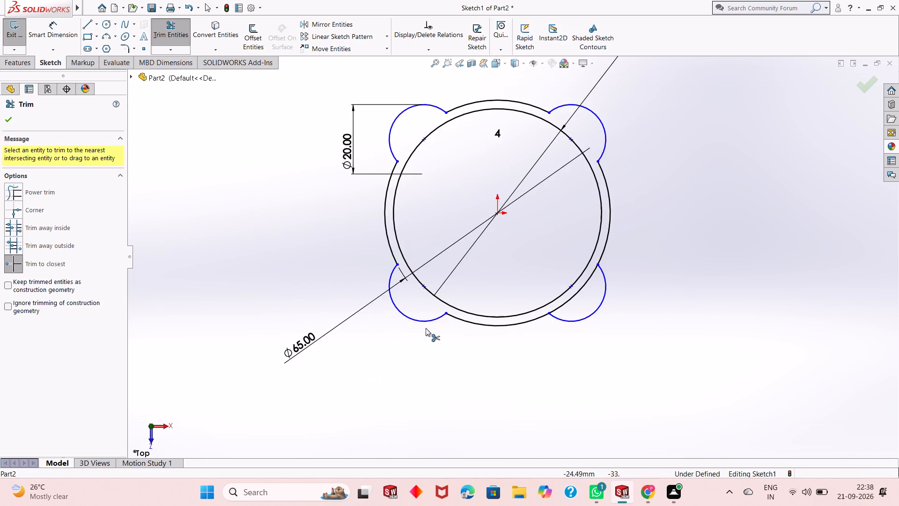
scroll(623, 304, down, 4)
click(501, 263)
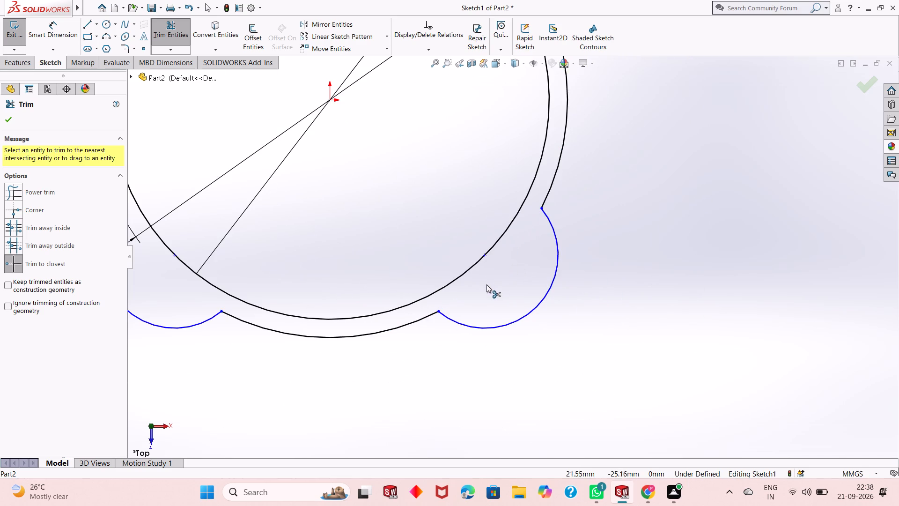
scroll(486, 284, up, 6)
scroll(489, 182, down, 2)
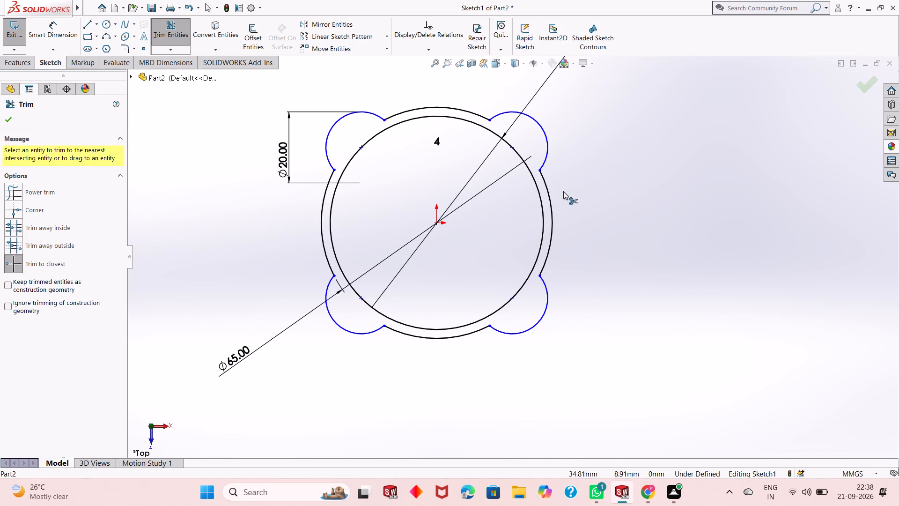
right_click(570, 192)
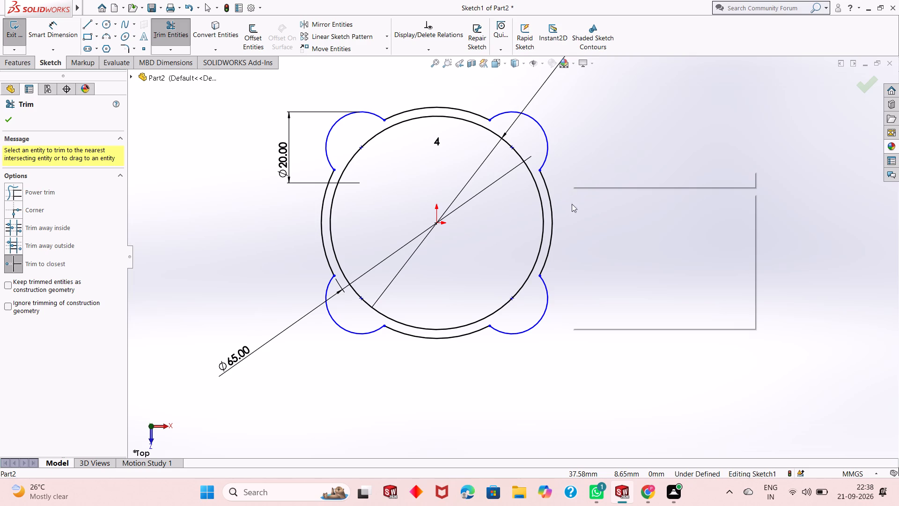
click(589, 224)
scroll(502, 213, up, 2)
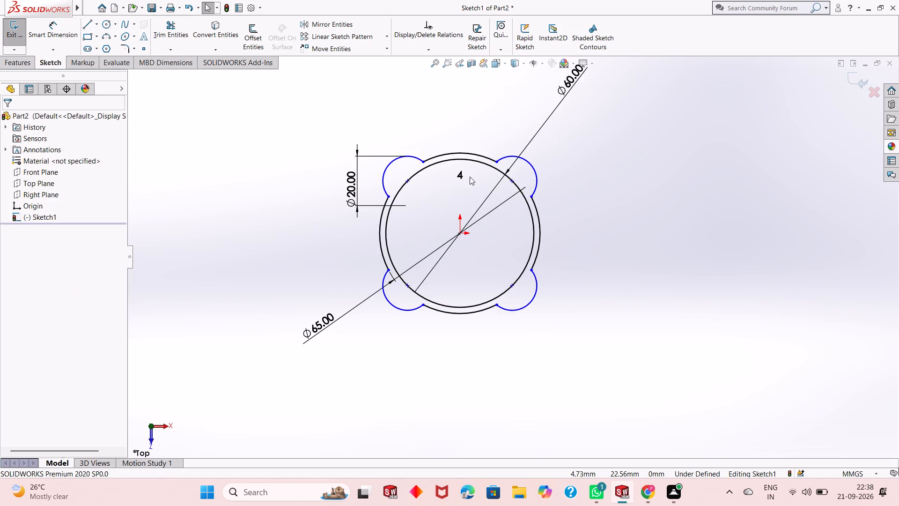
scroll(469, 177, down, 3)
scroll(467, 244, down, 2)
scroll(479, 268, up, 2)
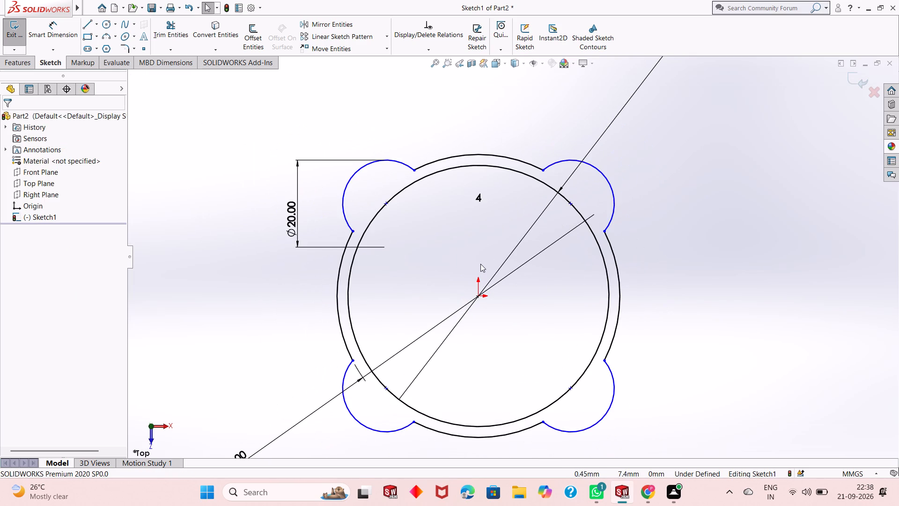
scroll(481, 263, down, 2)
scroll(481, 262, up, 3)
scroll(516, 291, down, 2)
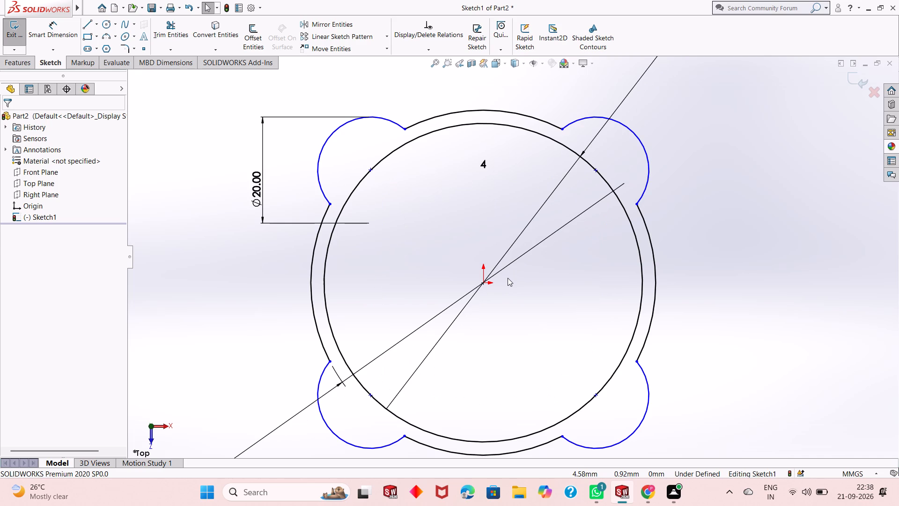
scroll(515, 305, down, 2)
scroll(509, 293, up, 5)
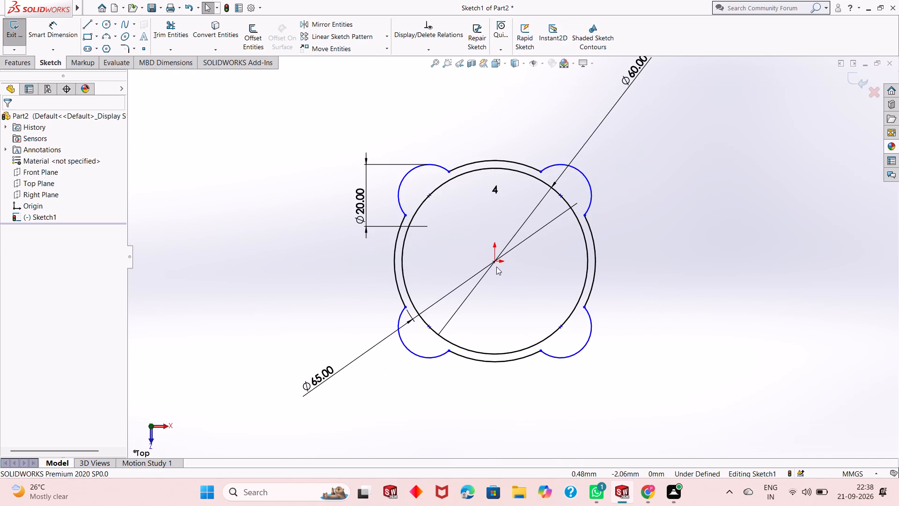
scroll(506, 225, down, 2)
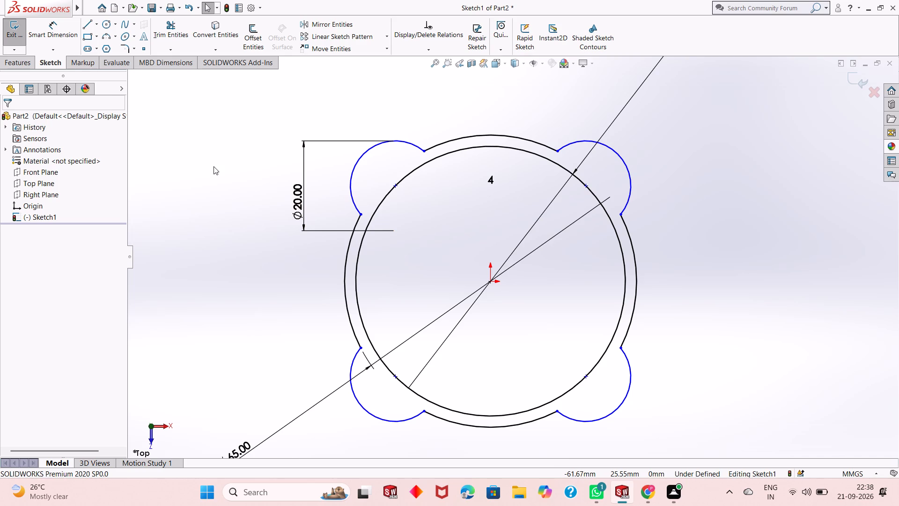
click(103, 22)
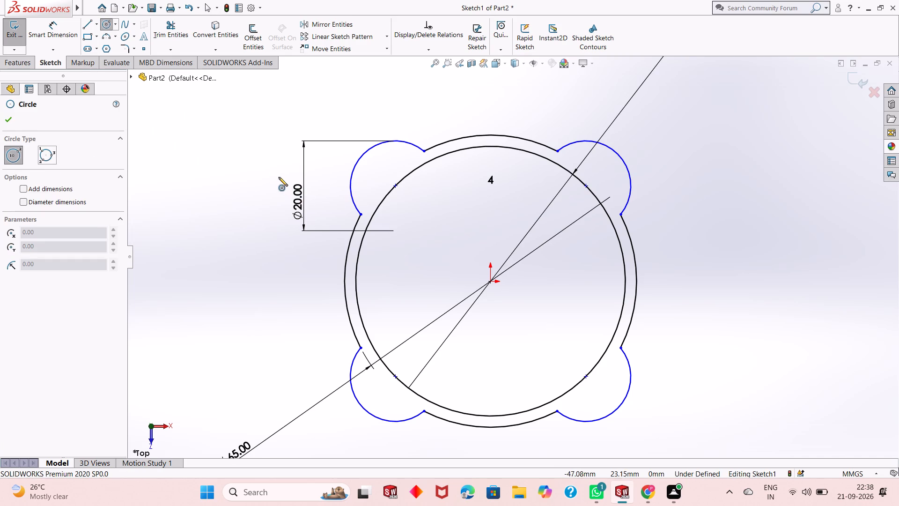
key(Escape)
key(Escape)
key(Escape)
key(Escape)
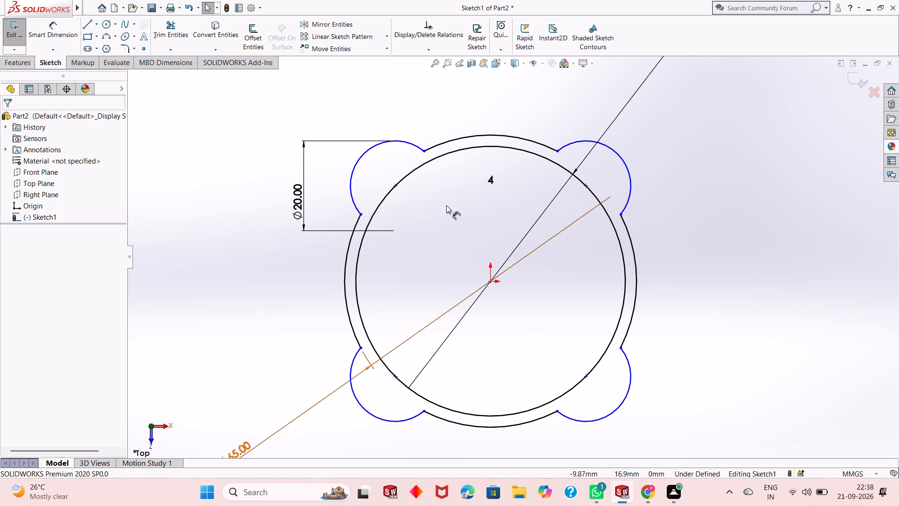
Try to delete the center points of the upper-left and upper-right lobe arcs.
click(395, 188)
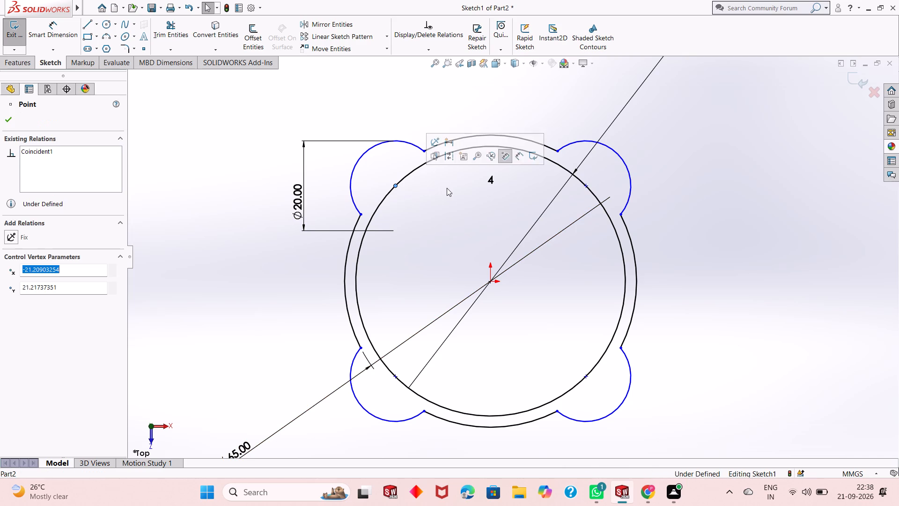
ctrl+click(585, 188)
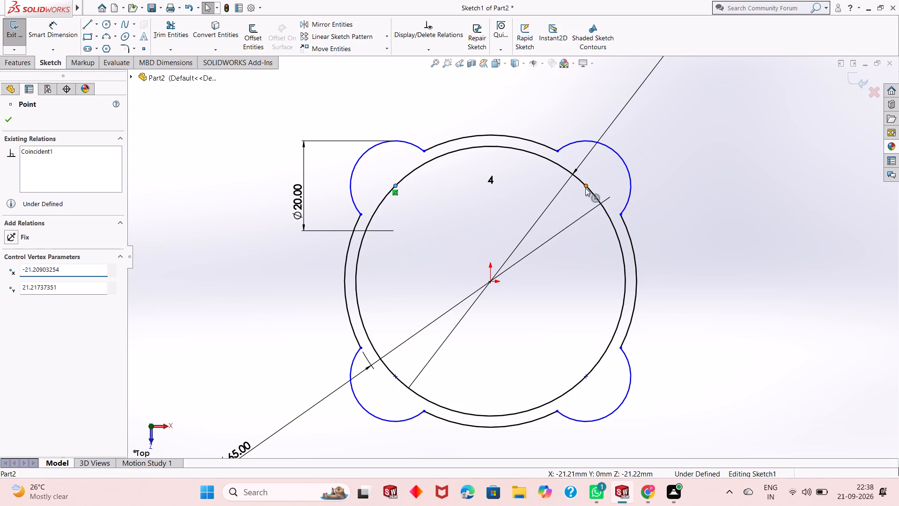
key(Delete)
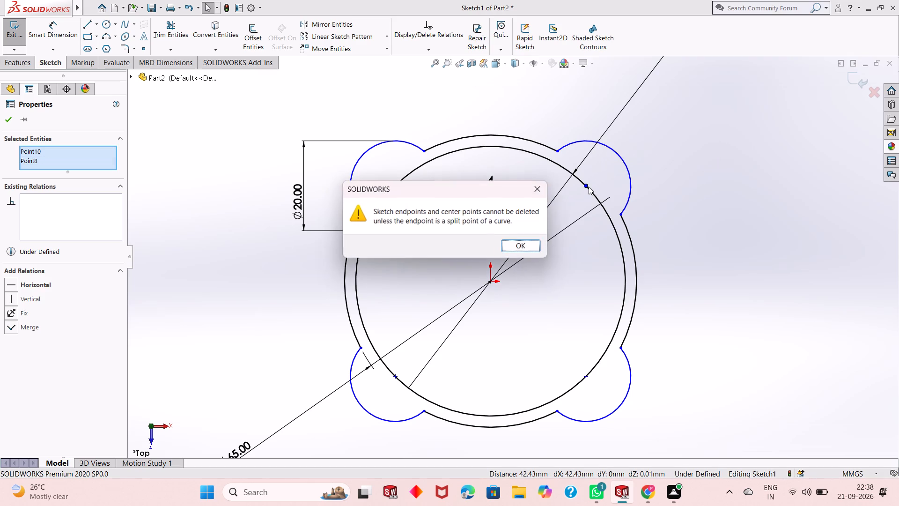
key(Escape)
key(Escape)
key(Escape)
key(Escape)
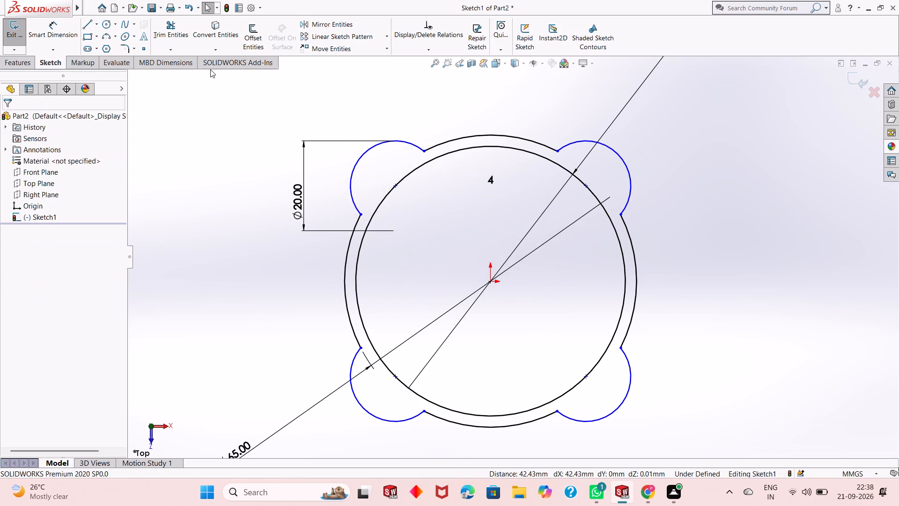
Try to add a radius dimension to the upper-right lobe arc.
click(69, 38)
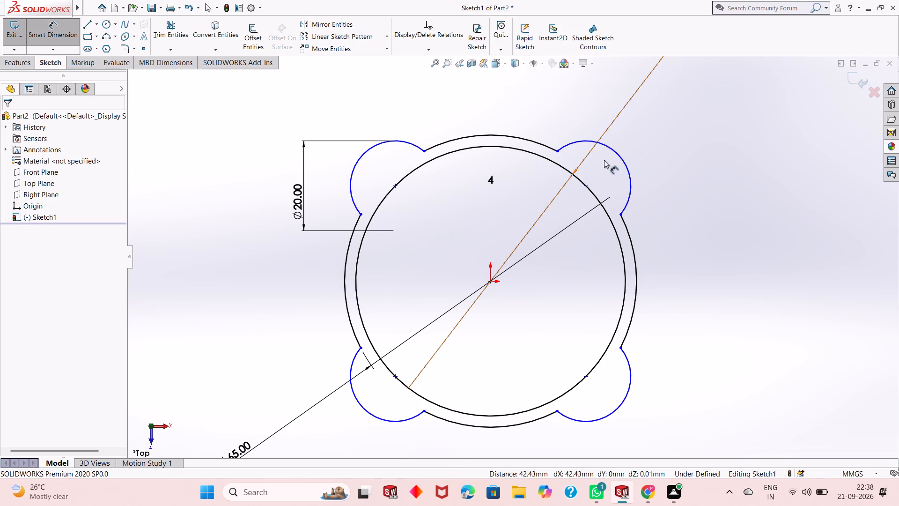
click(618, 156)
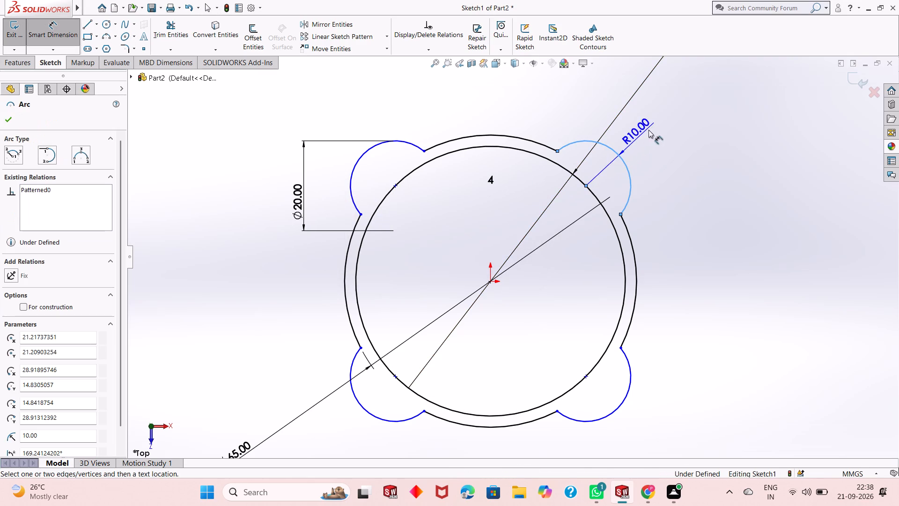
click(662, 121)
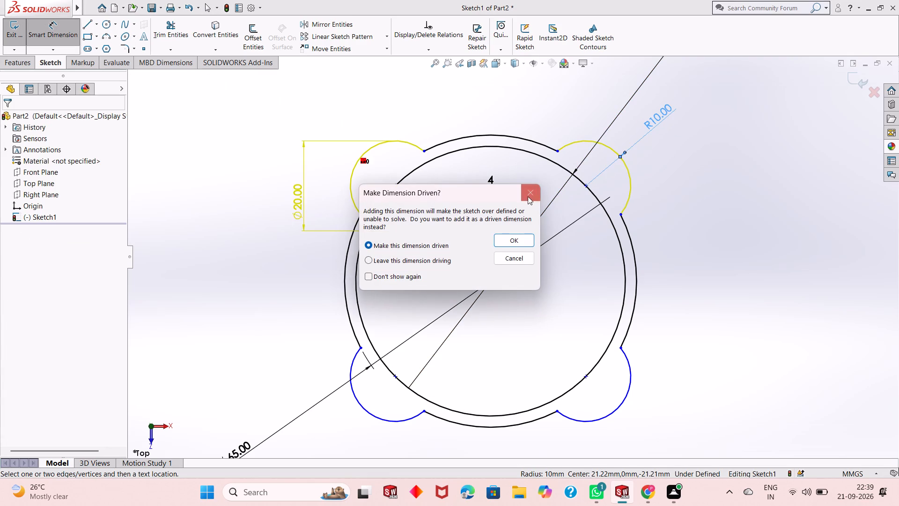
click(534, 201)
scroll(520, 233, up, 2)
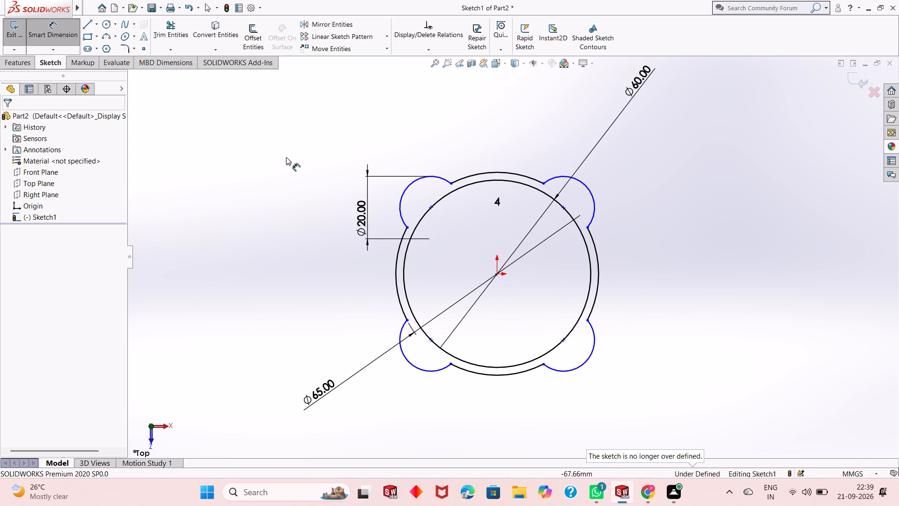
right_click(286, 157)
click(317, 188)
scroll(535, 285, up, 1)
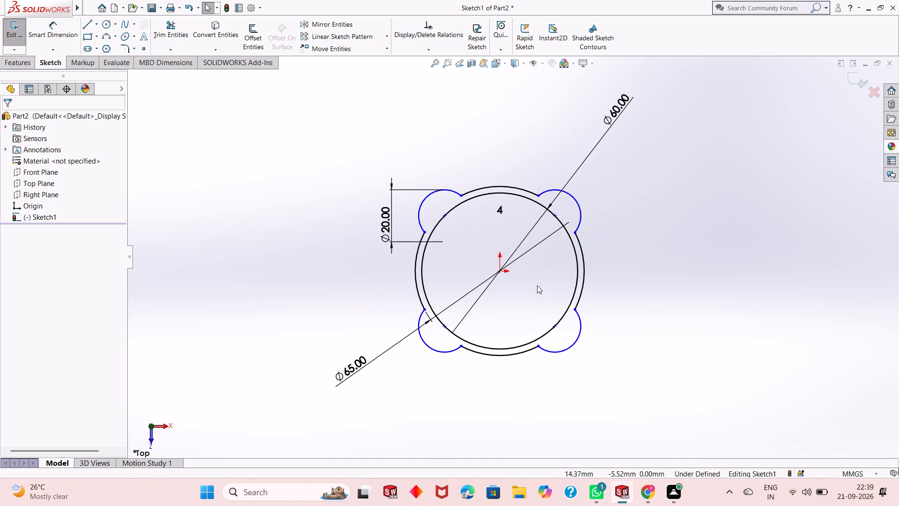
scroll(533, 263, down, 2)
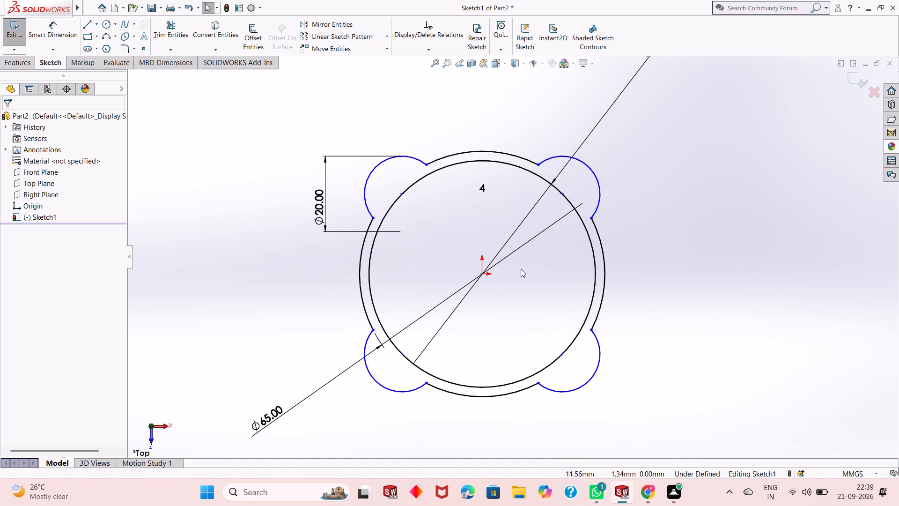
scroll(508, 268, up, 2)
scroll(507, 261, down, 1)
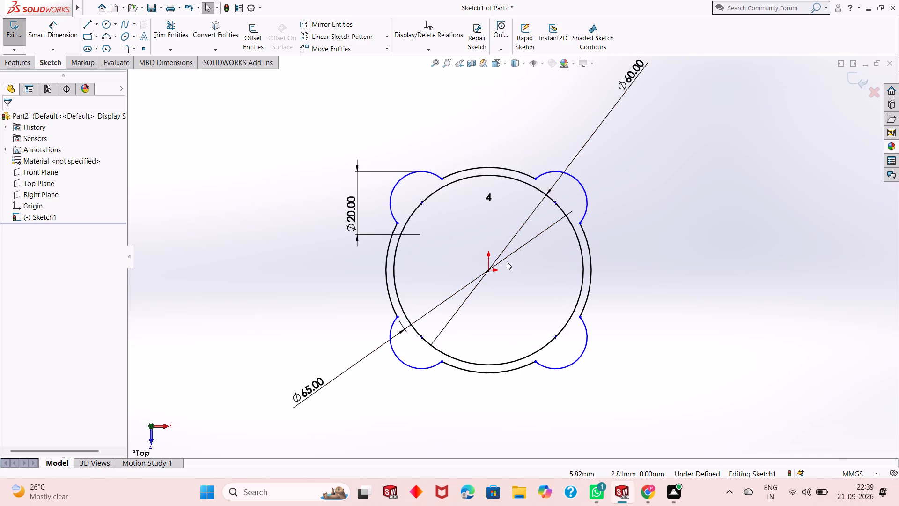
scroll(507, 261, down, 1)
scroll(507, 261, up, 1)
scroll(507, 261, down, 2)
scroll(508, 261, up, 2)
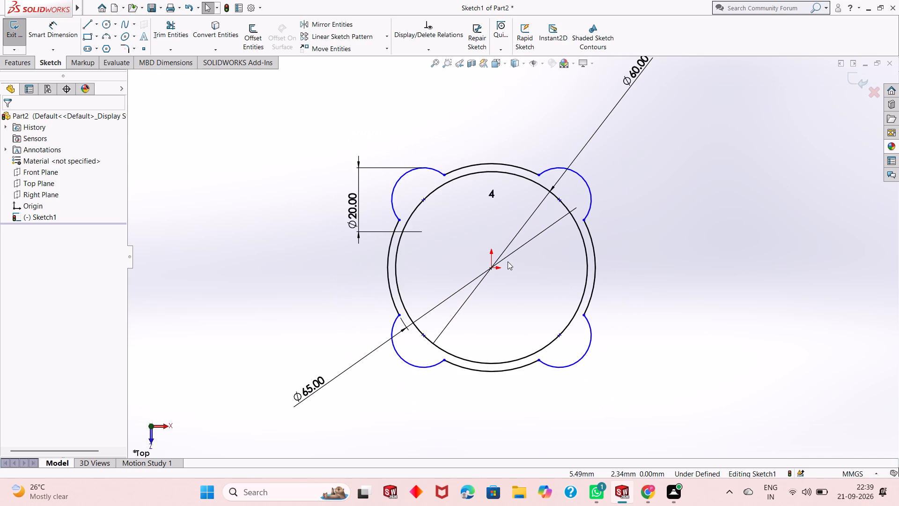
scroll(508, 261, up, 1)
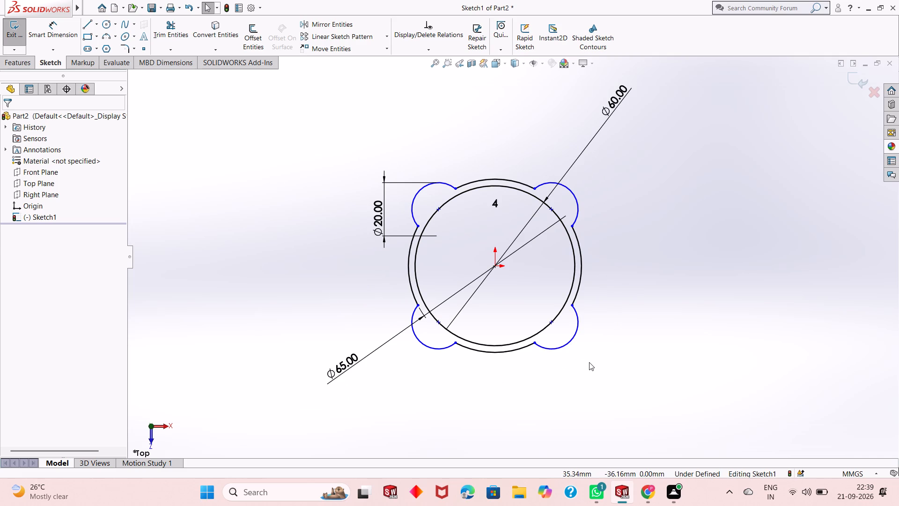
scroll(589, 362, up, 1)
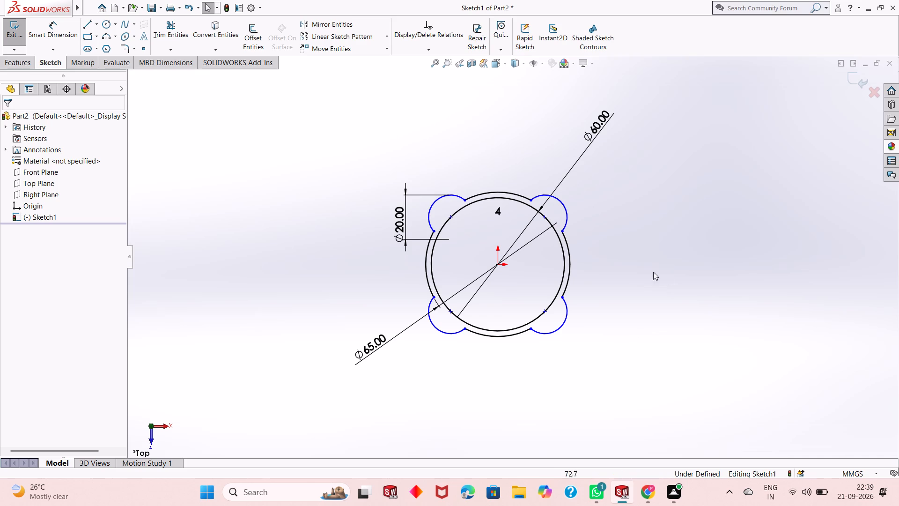
Delete the inner 60 mm circle from the sketch, including its diameter dimension.
click(555, 298)
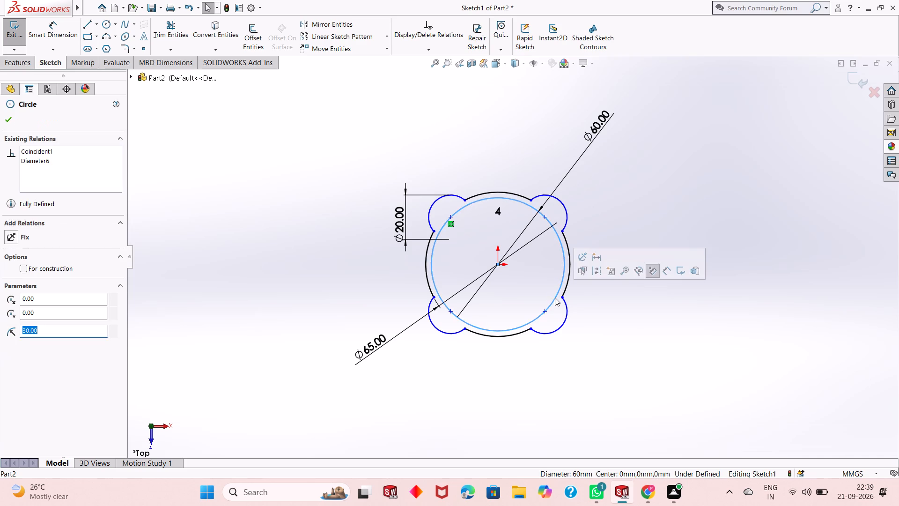
key(Delete)
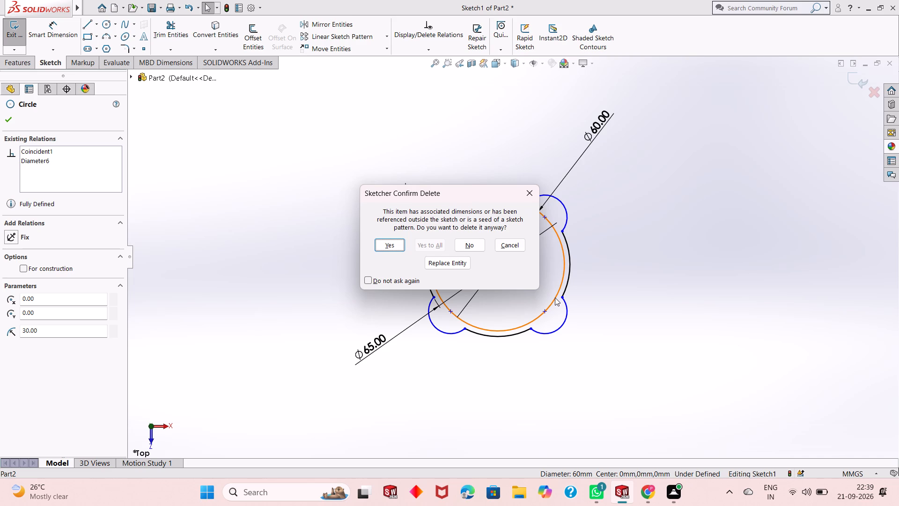
scroll(555, 298, up, 1)
click(389, 245)
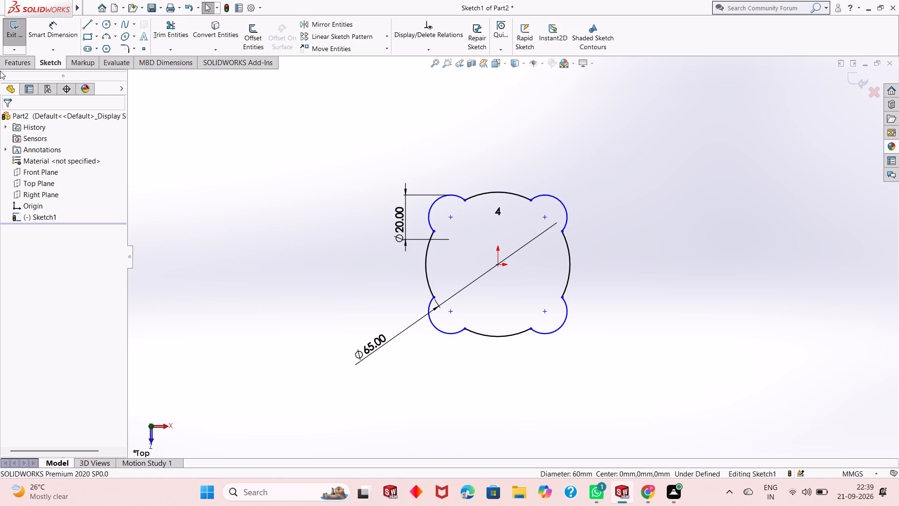
Extrude the lobed outline sketch as a blind boss 6 mm deep.
click(17, 64)
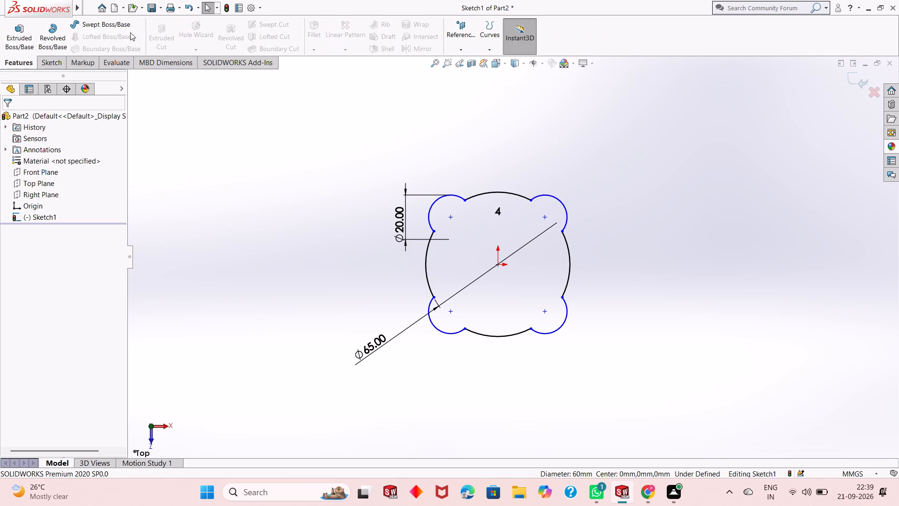
click(19, 36)
scroll(545, 257, down, 2)
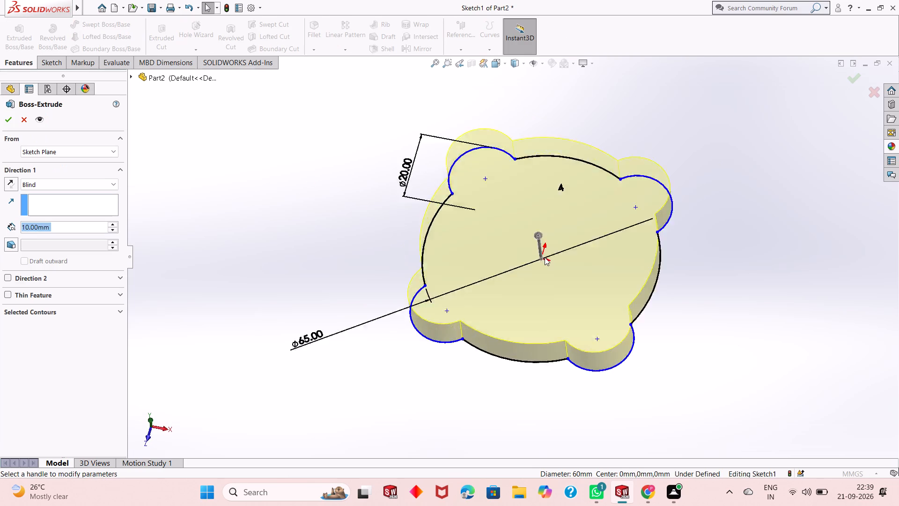
scroll(546, 257, up, 4)
scroll(604, 204, down, 2)
scroll(480, 260, up, 5)
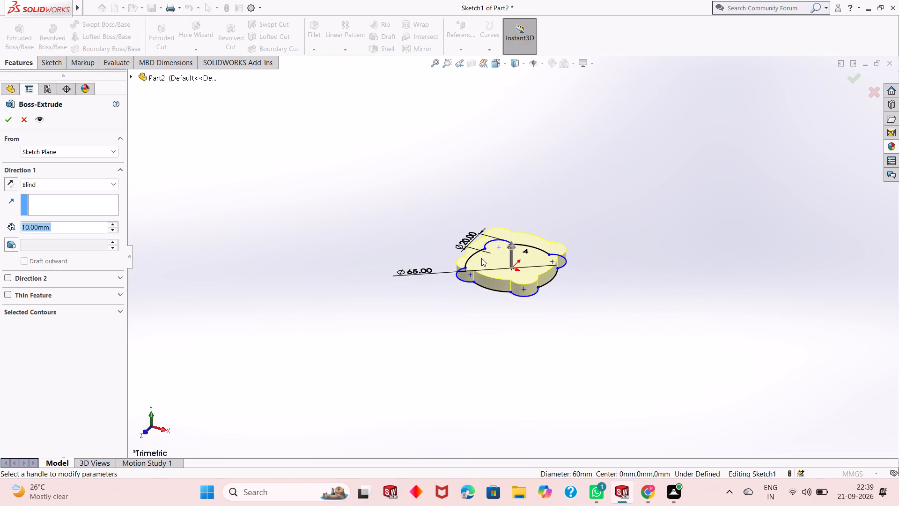
scroll(580, 274, down, 3)
scroll(465, 238, down, 2)
scroll(465, 238, up, 3)
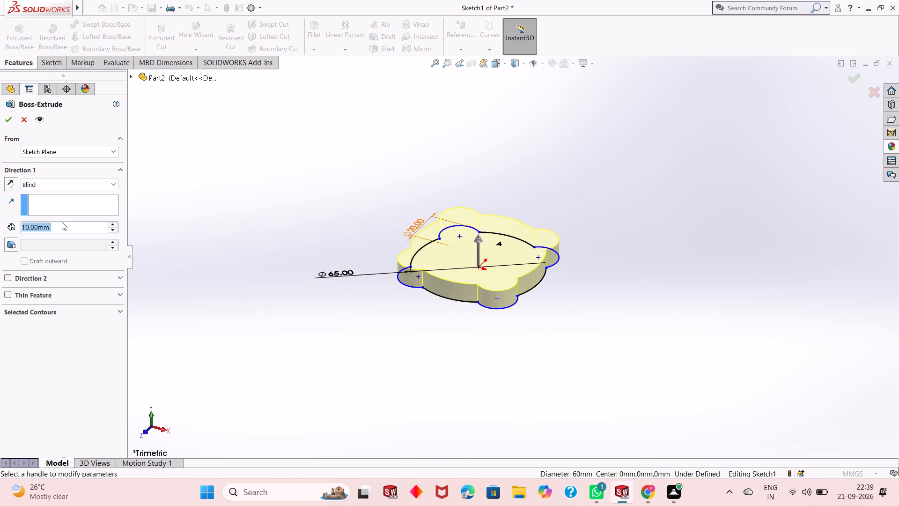
key(6)
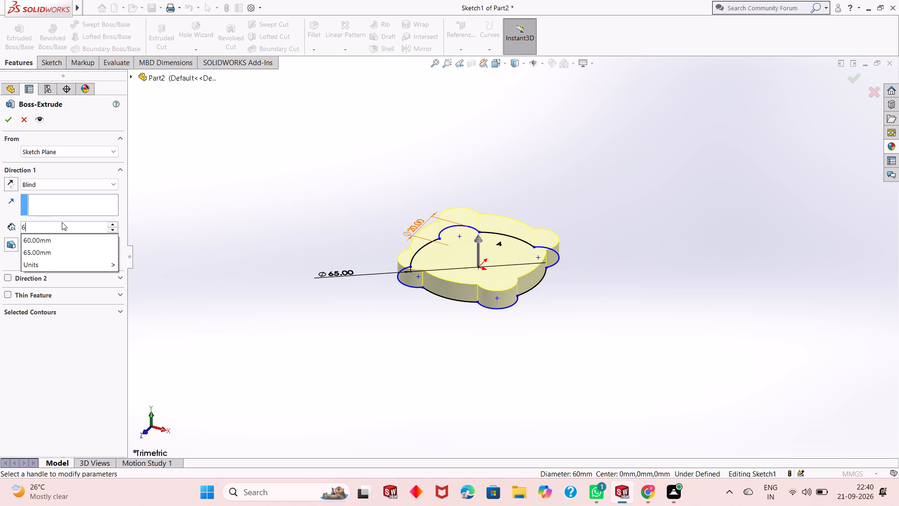
key(Return)
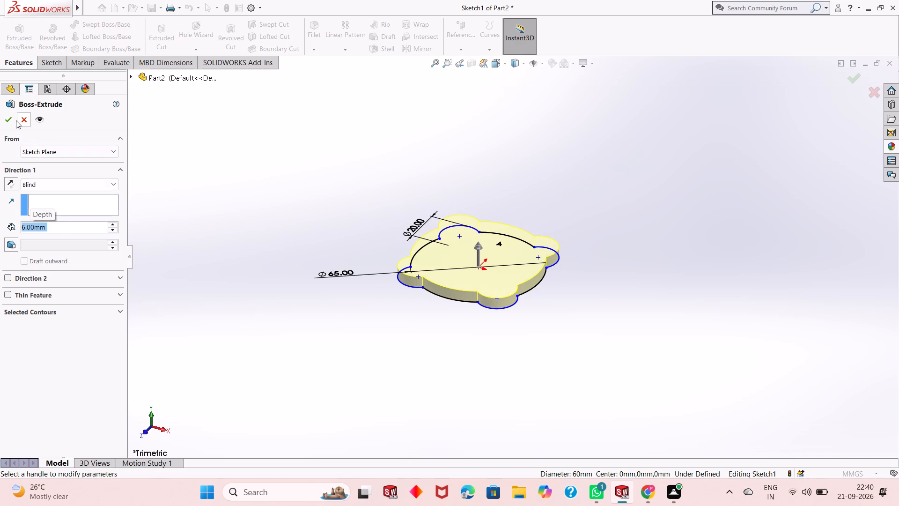
click(11, 120)
key(Escape)
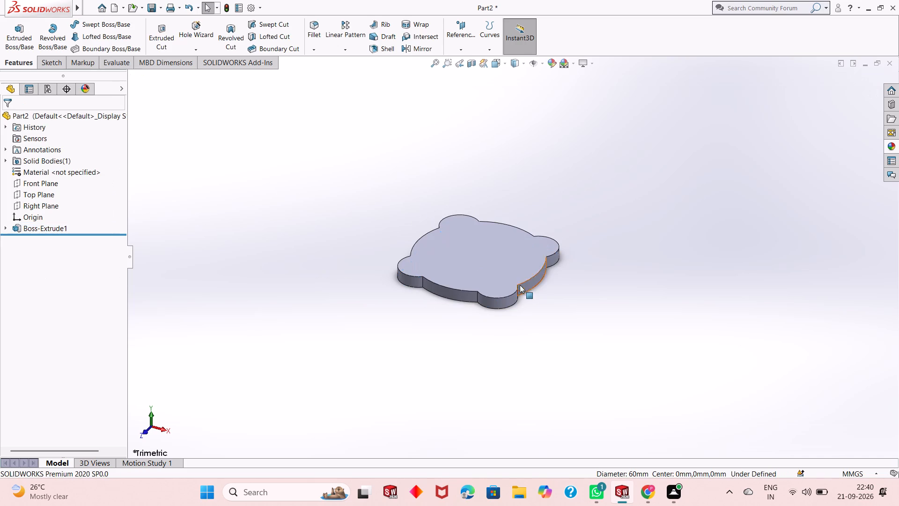
Examine the extruded plate's outline, lobes and side faces from several angles.
scroll(501, 264, down, 3)
scroll(486, 258, up, 3)
scroll(554, 249, down, 2)
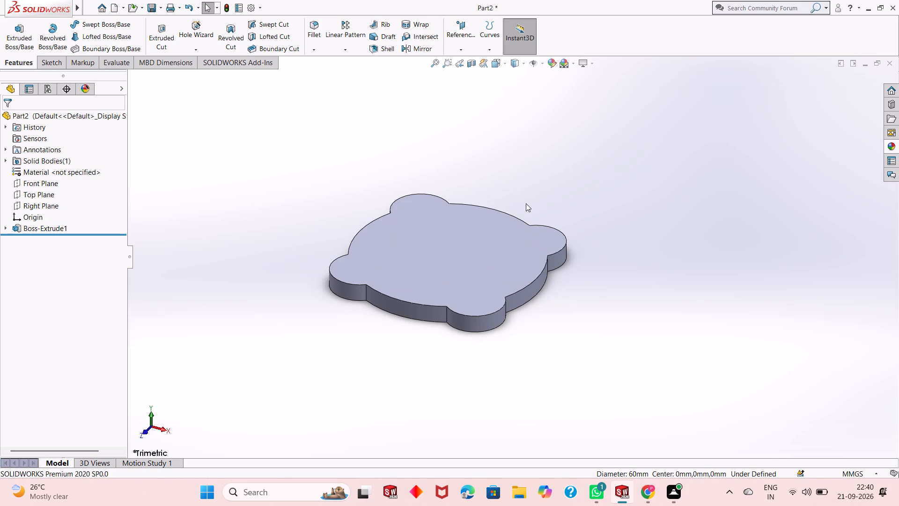
middle_drag(526, 203, 529, 240)
scroll(507, 208, down, 3)
scroll(506, 208, up, 1)
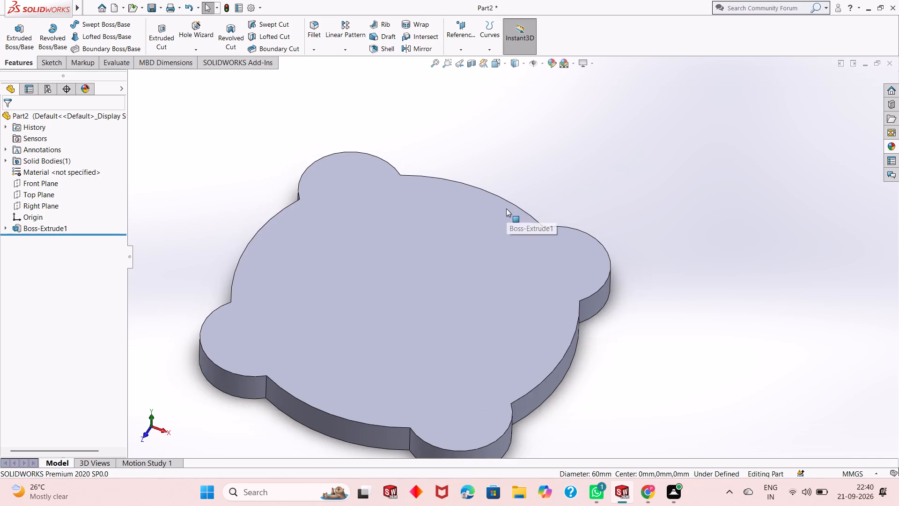
scroll(506, 208, up, 1)
middle_drag(520, 206, 522, 226)
scroll(511, 239, up, 4)
middle_drag(531, 202, 531, 218)
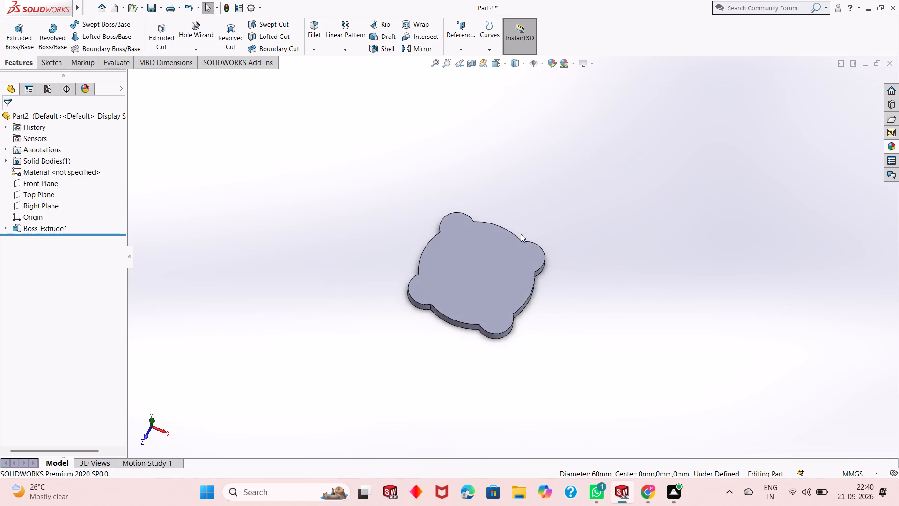
scroll(513, 258, down, 4)
middle_drag(513, 280, 508, 253)
scroll(494, 268, up, 1)
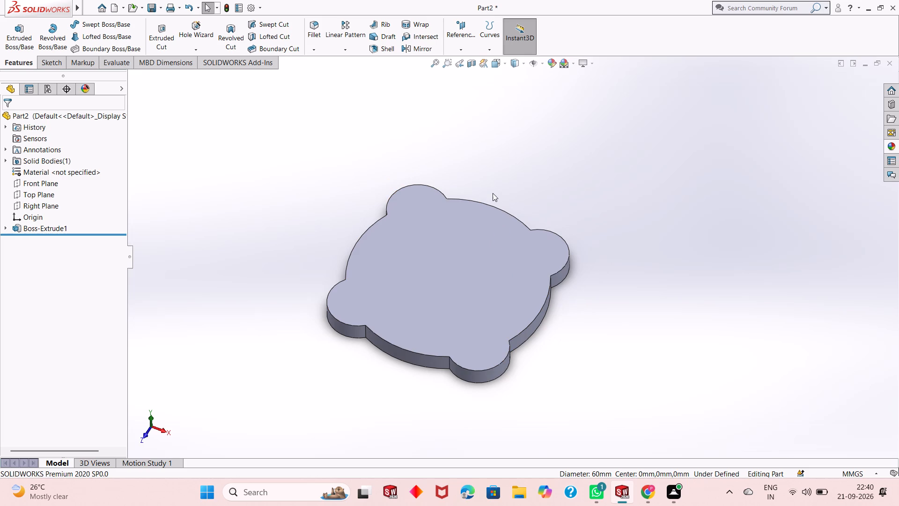
scroll(493, 193, down, 3)
scroll(492, 199, up, 3)
scroll(487, 350, up, 2)
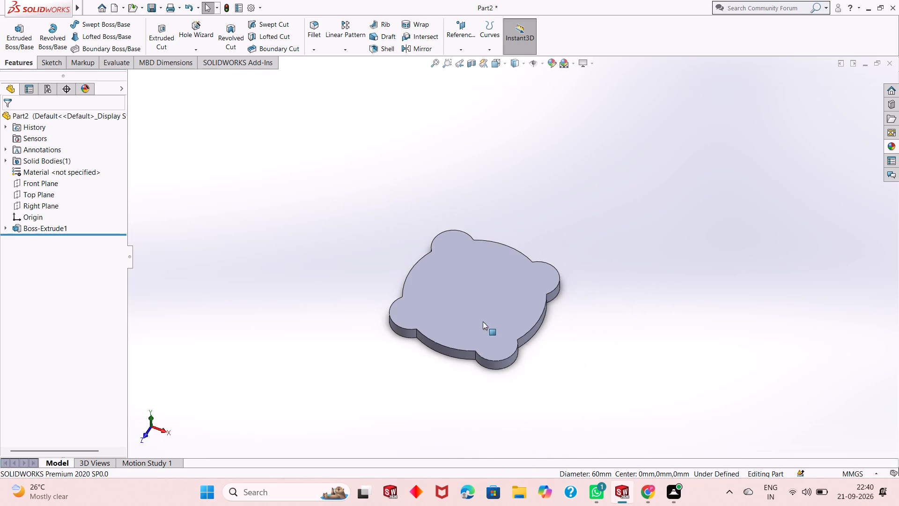
scroll(491, 285, down, 2)
scroll(491, 285, up, 2)
scroll(491, 285, down, 2)
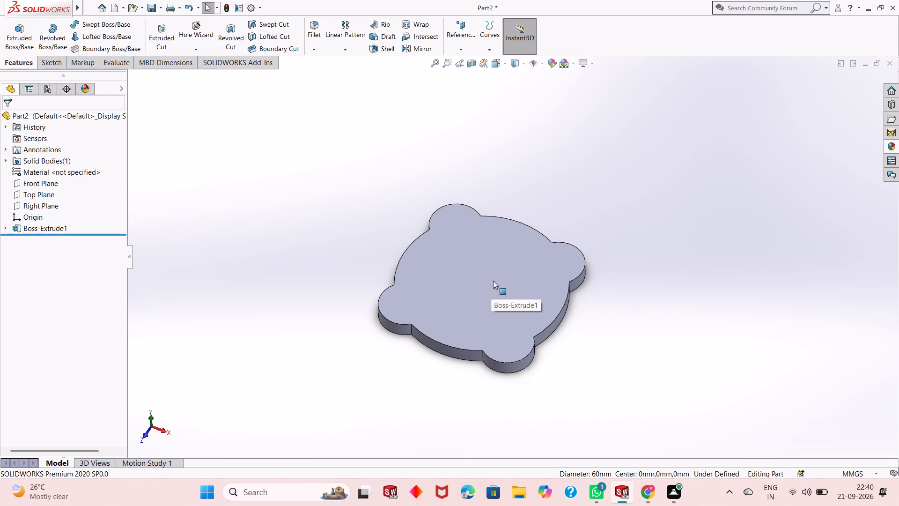
scroll(493, 268, up, 2)
scroll(532, 231, down, 2)
scroll(476, 272, up, 1)
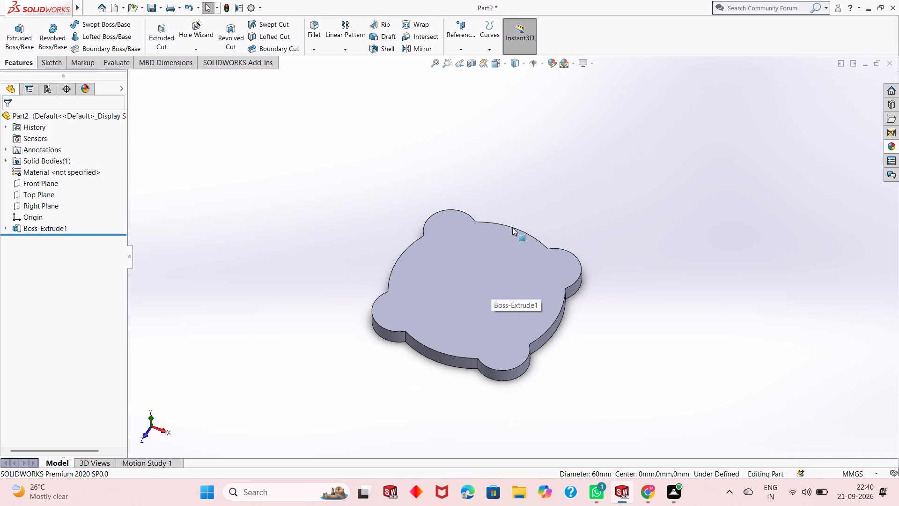
scroll(512, 227, down, 1)
scroll(508, 309, up, 1)
scroll(510, 255, up, 2)
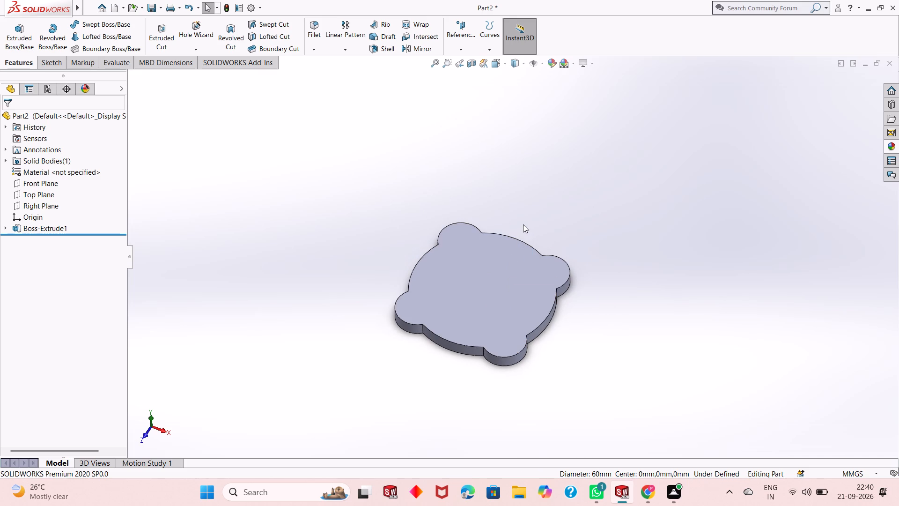
middle_drag(523, 225, 511, 298)
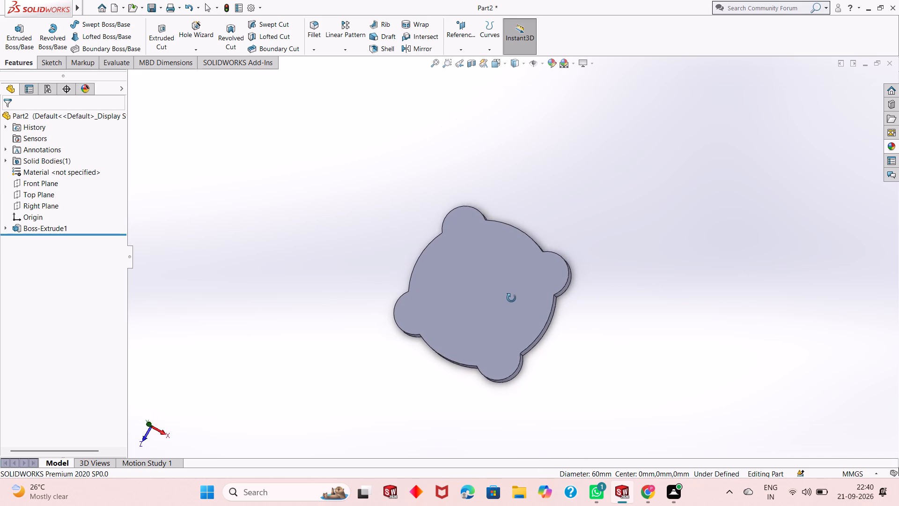
middle_drag(511, 298, 508, 327)
scroll(503, 306, down, 2)
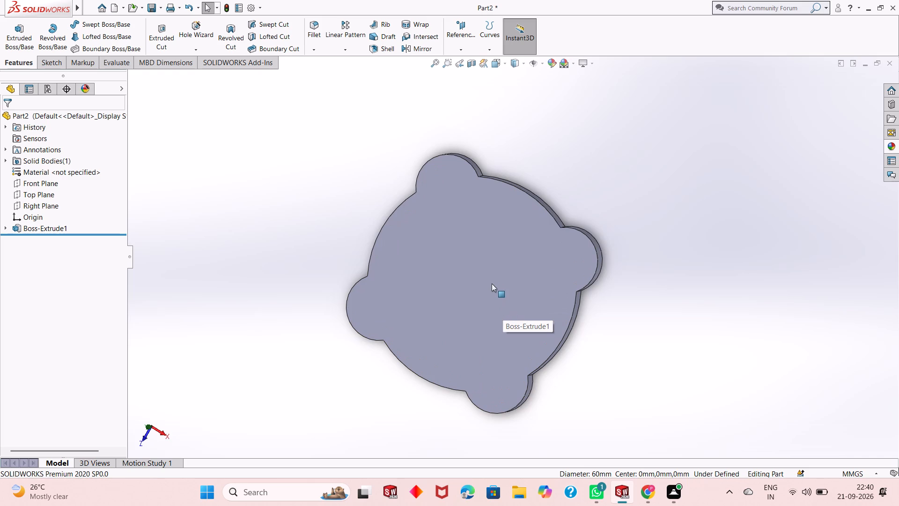
scroll(494, 271, up, 3)
scroll(502, 265, down, 4)
middle_drag(495, 269, 513, 267)
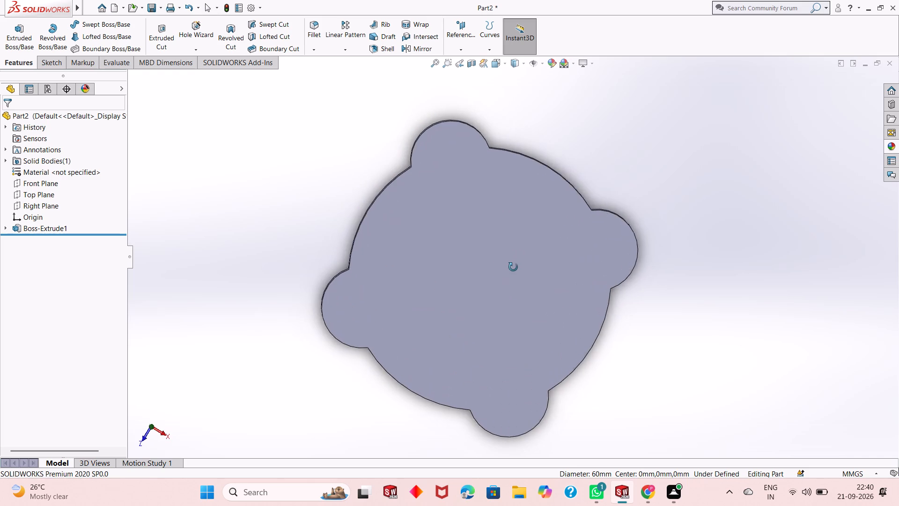
middle_drag(513, 267, 514, 267)
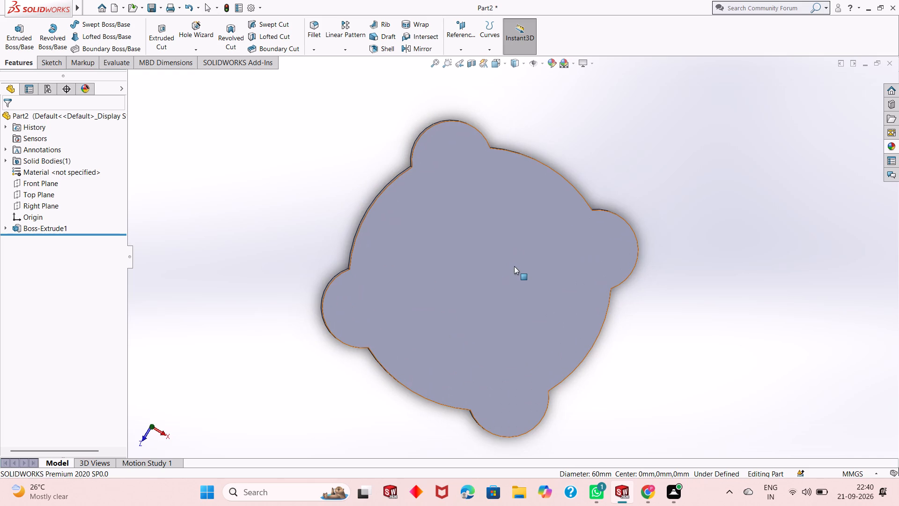
scroll(514, 266, down, 2)
scroll(514, 266, up, 2)
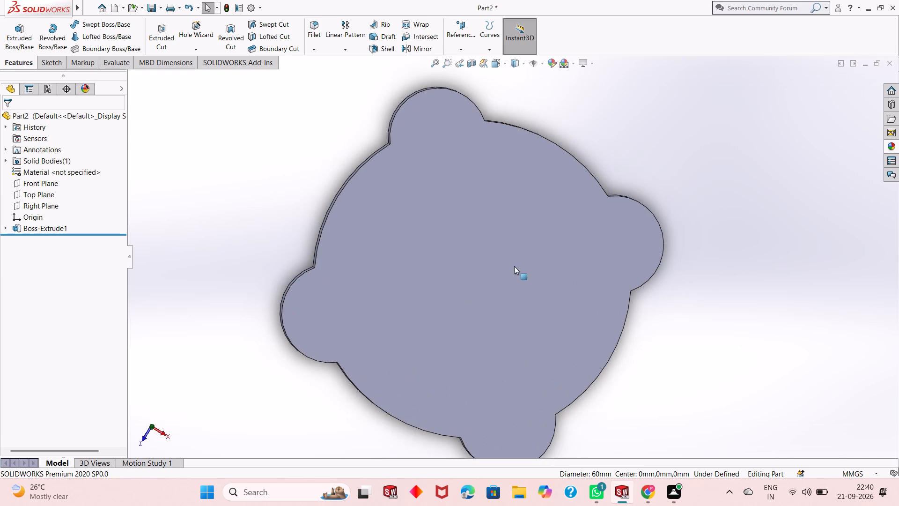
middle_drag(514, 266, 494, 284)
scroll(493, 284, up, 2)
scroll(545, 200, down, 1)
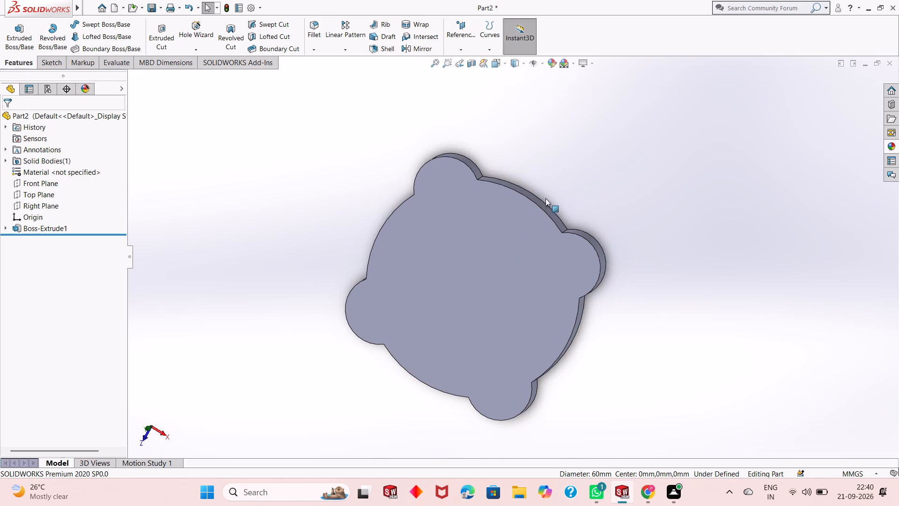
scroll(587, 299, up, 2)
scroll(555, 252, down, 2)
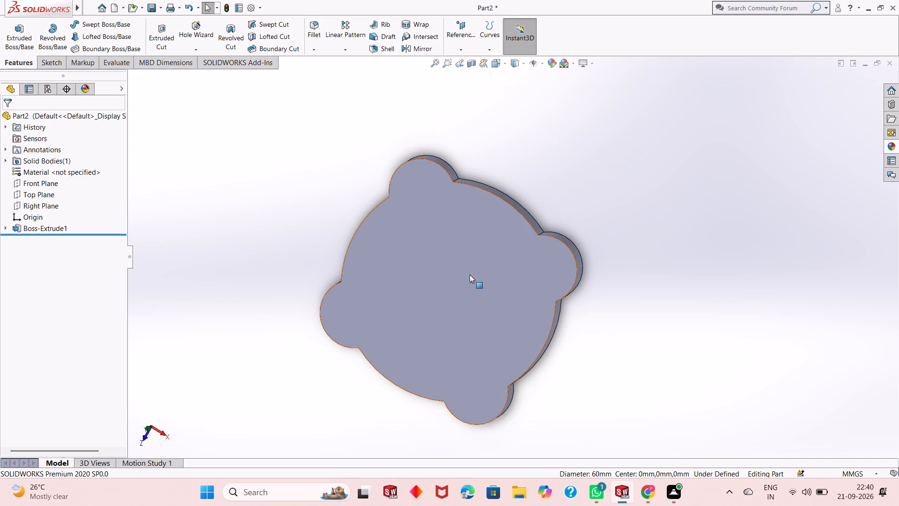
middle_drag(470, 275, 498, 281)
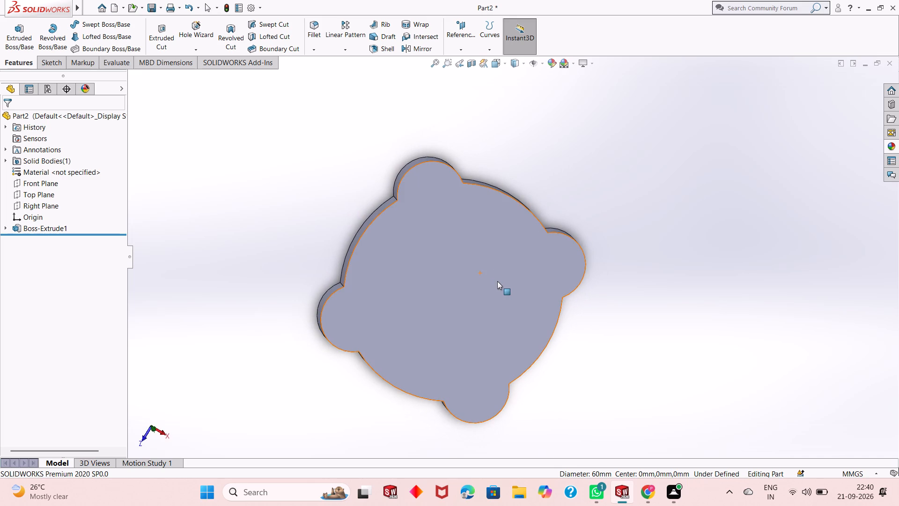
Start a sketch on the plate's top face and draw a circle about 49 mm in diameter centred on the origin.
key(ctrl+8)
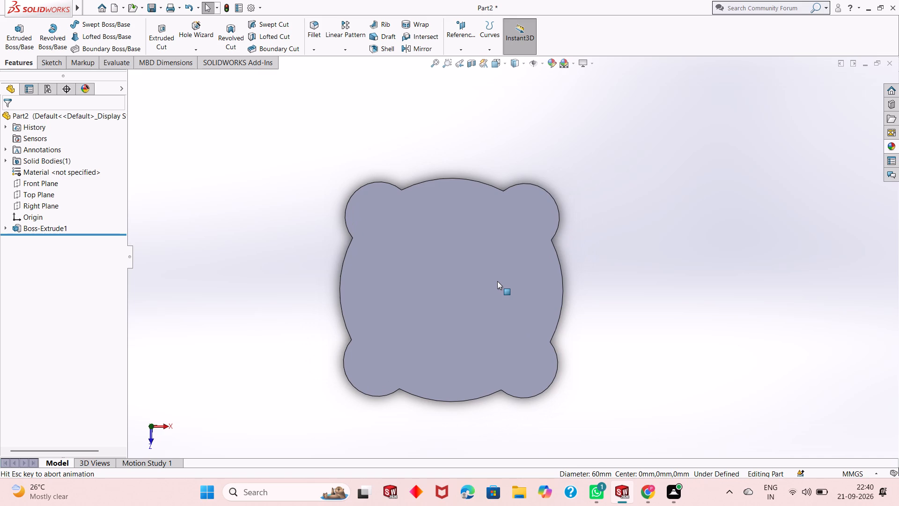
click(495, 293)
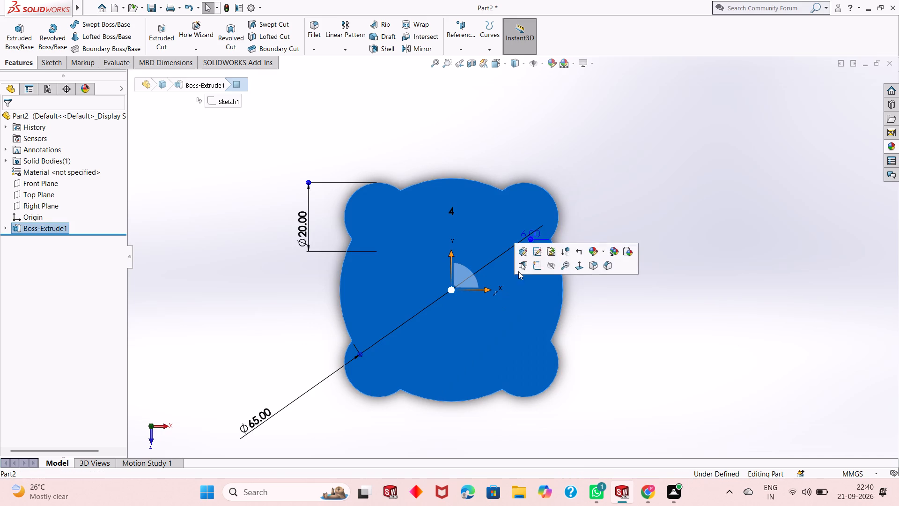
click(540, 264)
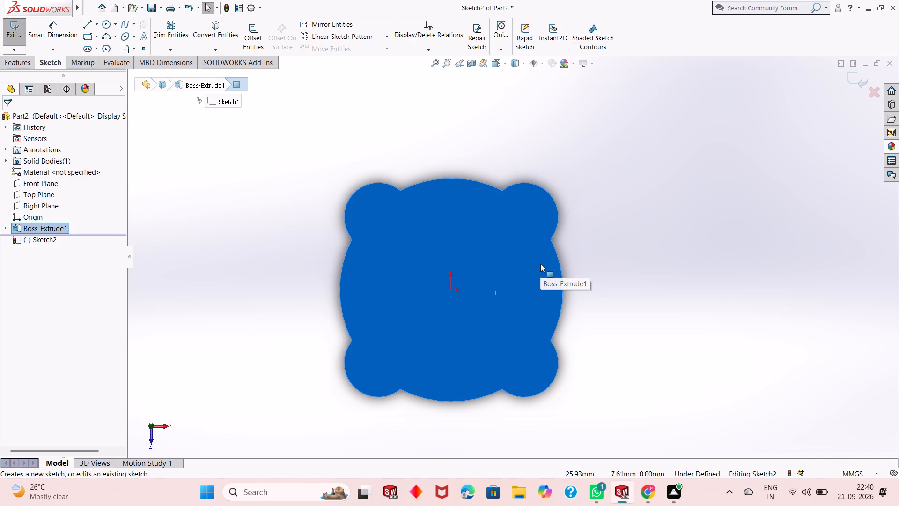
key(ctrl+8)
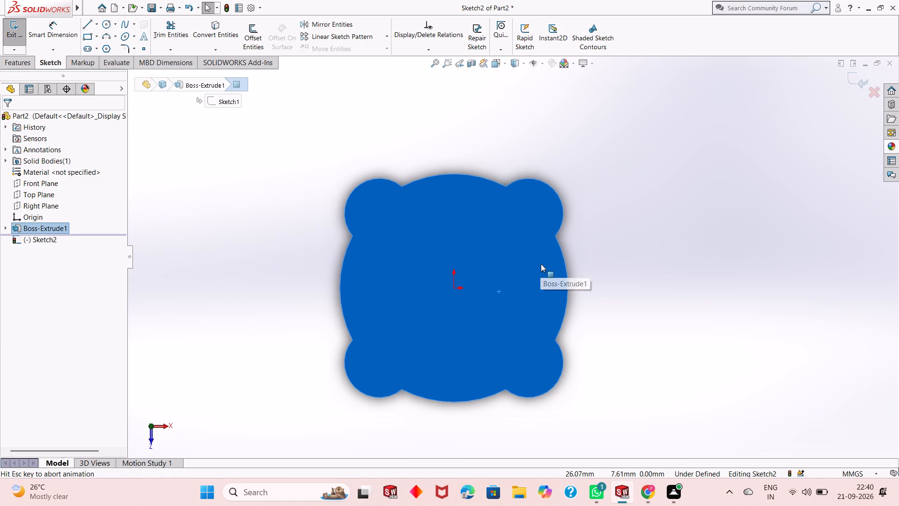
key(Escape)
scroll(541, 264, up, 4)
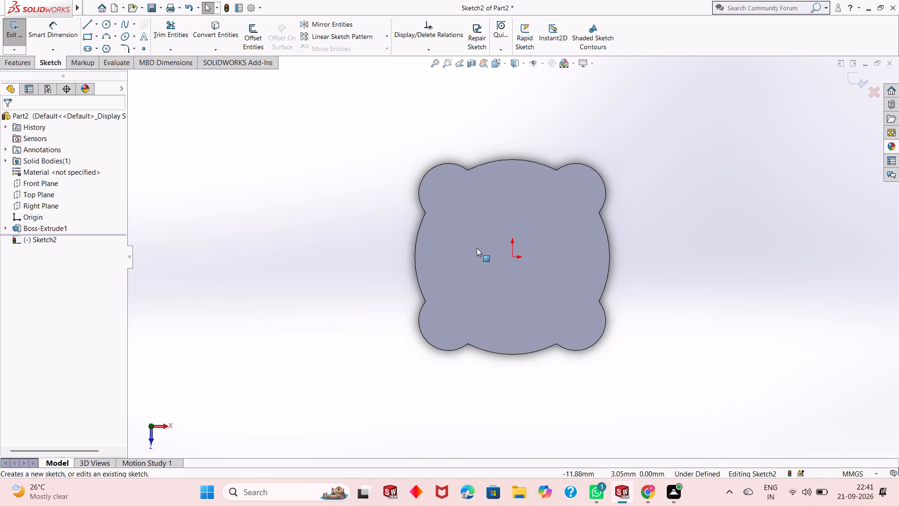
scroll(477, 248, up, 1)
scroll(589, 246, down, 3)
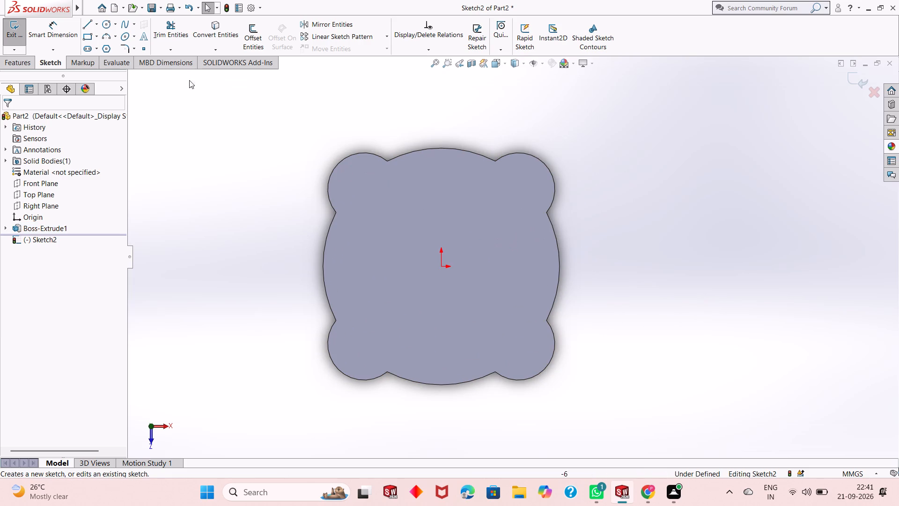
click(106, 23)
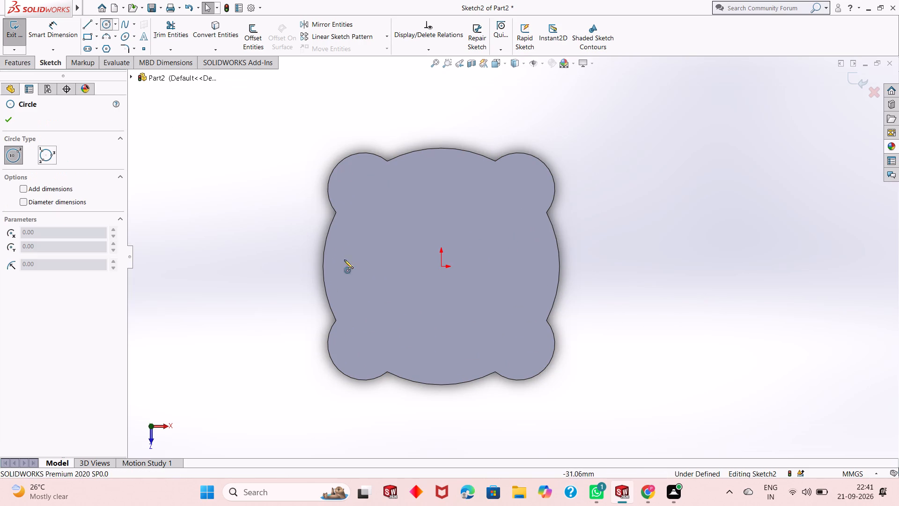
click(441, 267)
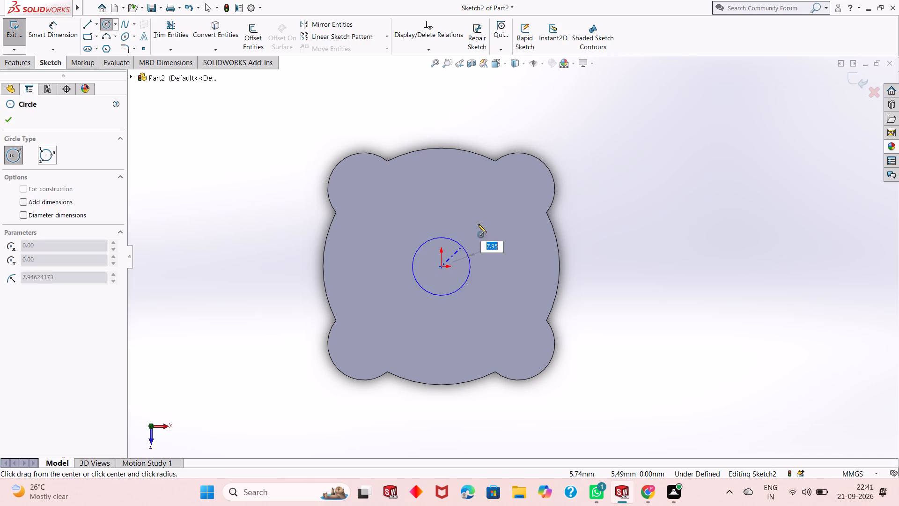
click(499, 198)
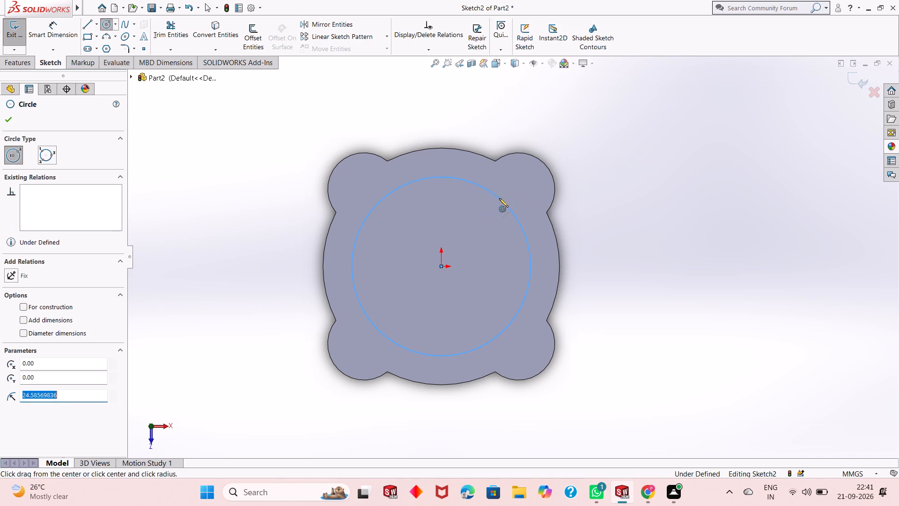
key(Escape)
Dimension the circle on the plate's top face to a diameter of 60 mm.
click(46, 30)
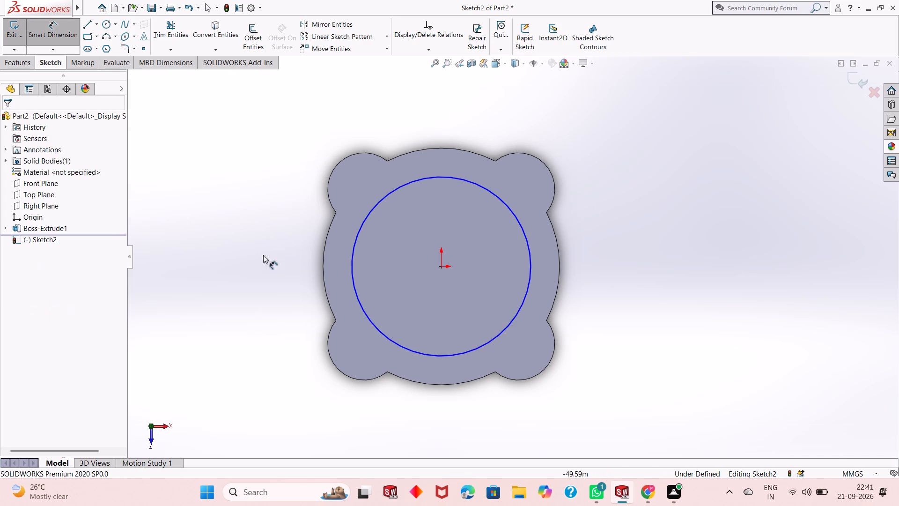
click(363, 305)
click(262, 402)
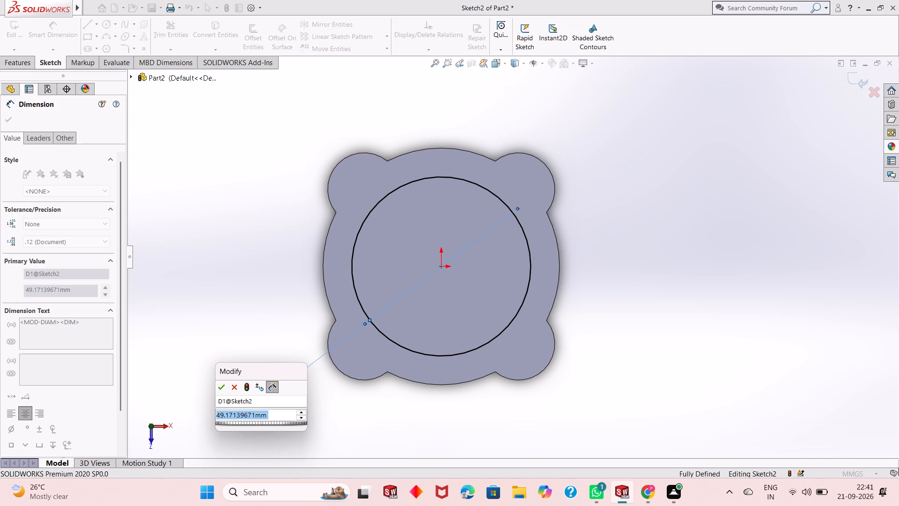
text(60)
key(Return)
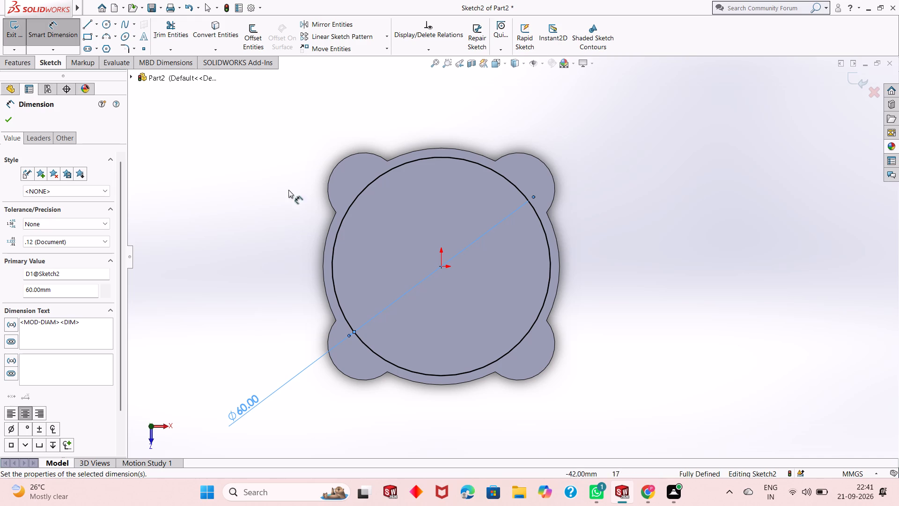
Draw a circle about 9.3 mm in diameter on the plate's top face, centred on the upper-left lobe's centre.
key(Escape)
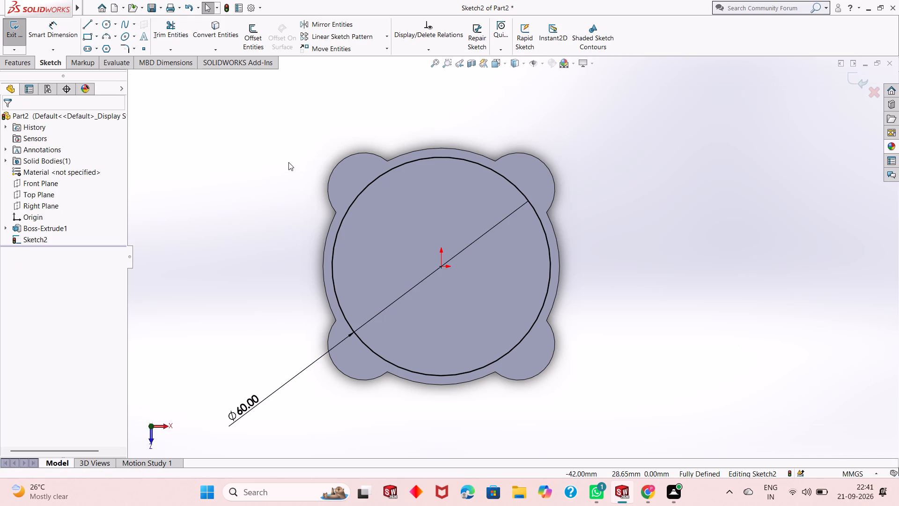
click(84, 29)
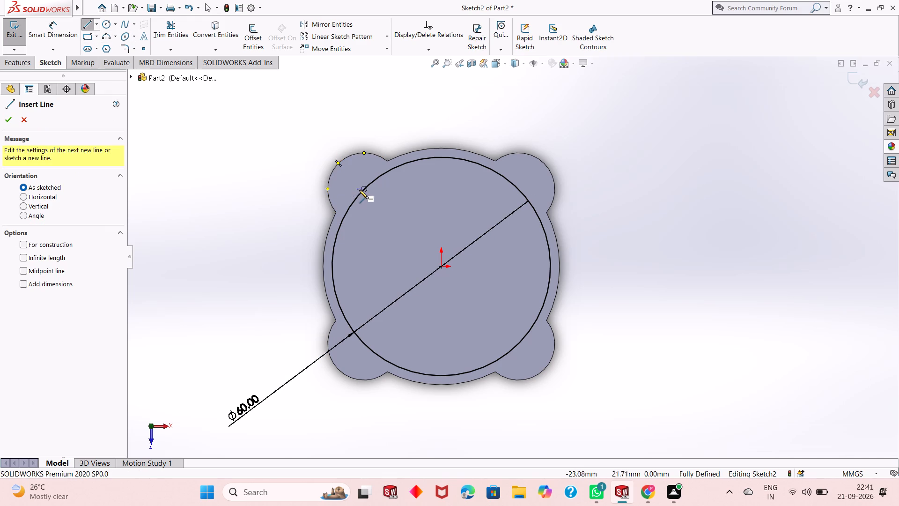
key(Escape)
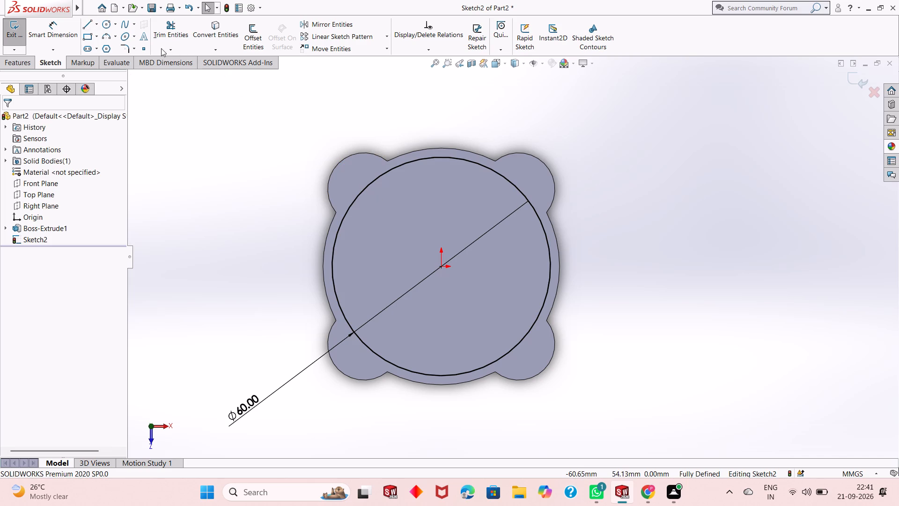
click(105, 23)
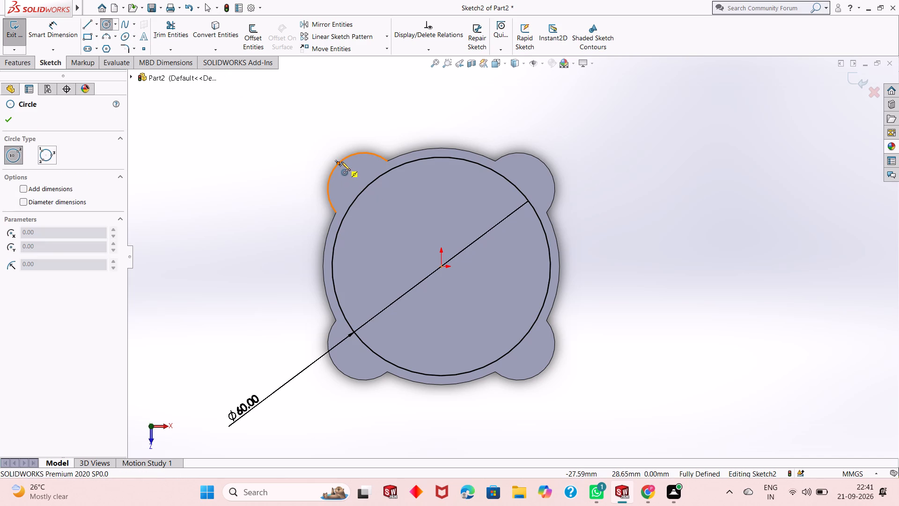
click(362, 188)
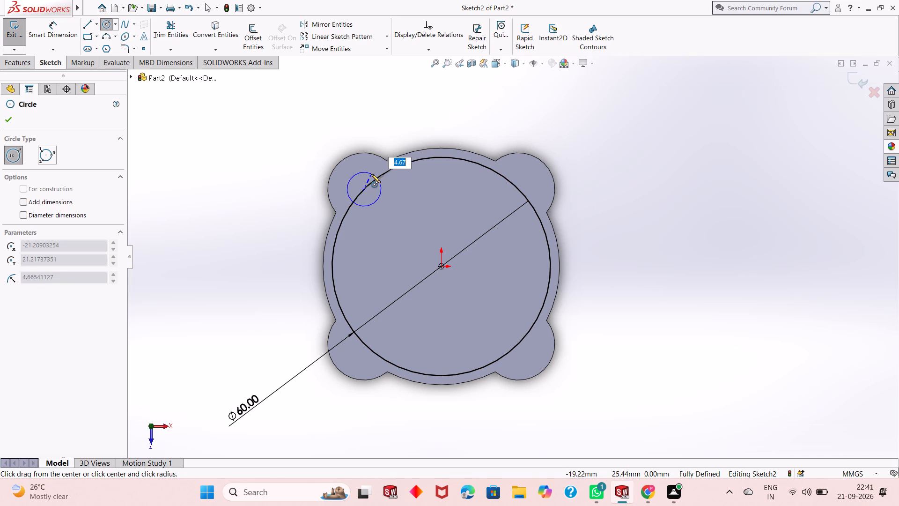
click(371, 174)
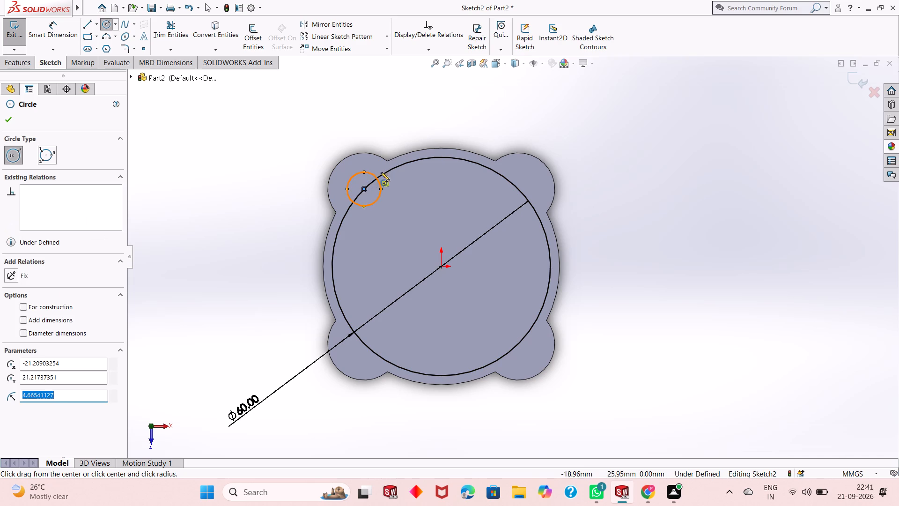
key(Escape)
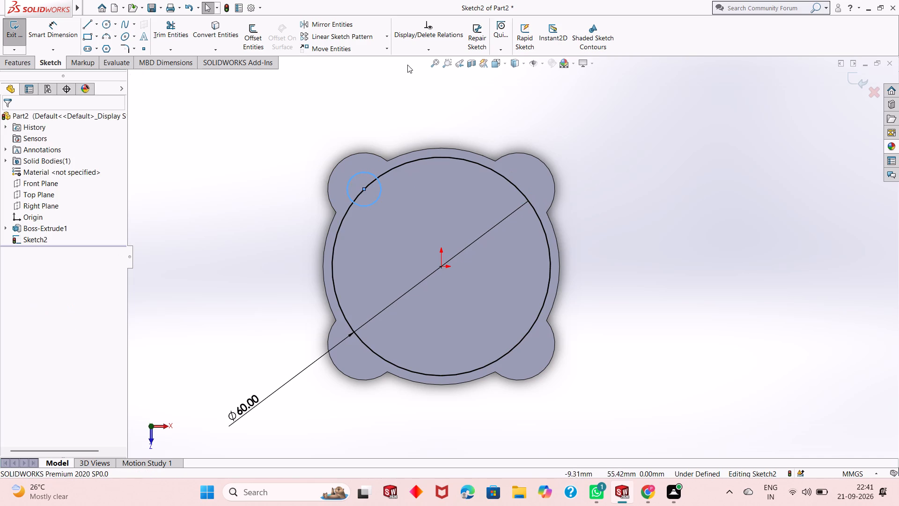
key(Escape)
key(Escape)
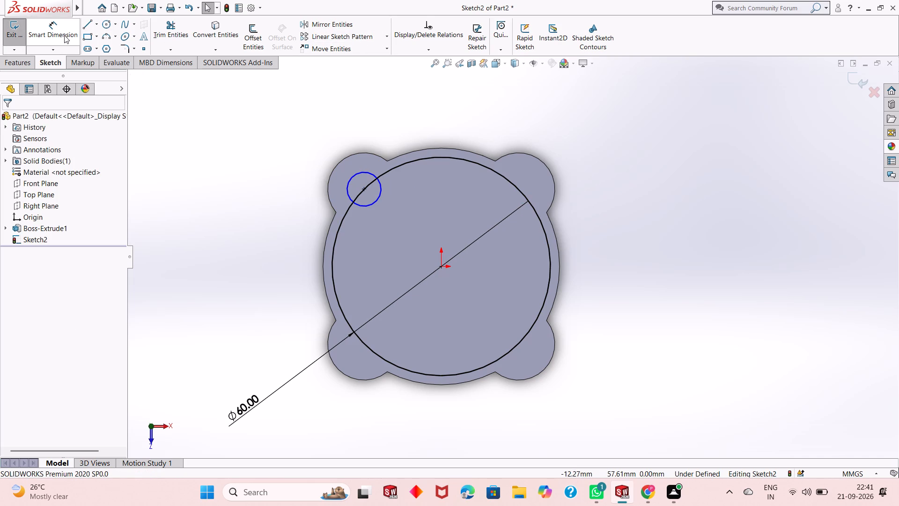
Dimension the diameter of the small circle in the upper-left lobe.
click(64, 35)
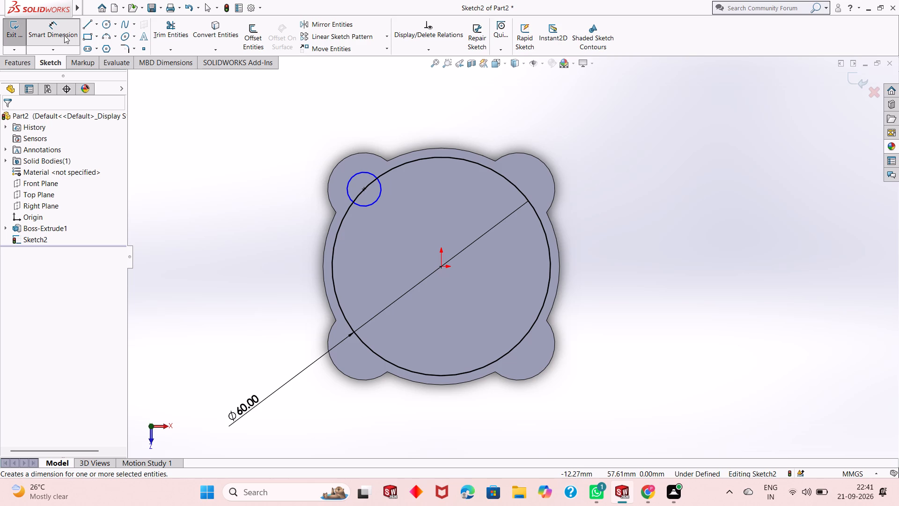
key(1)
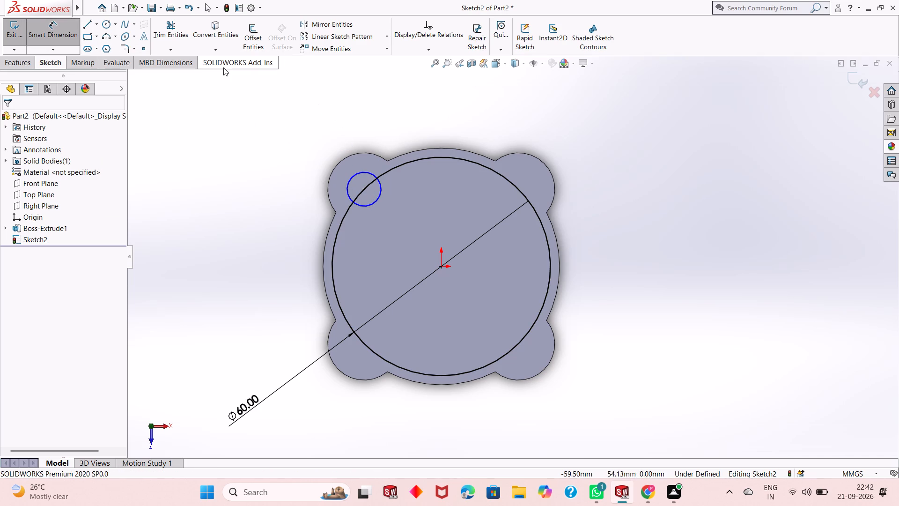
click(349, 180)
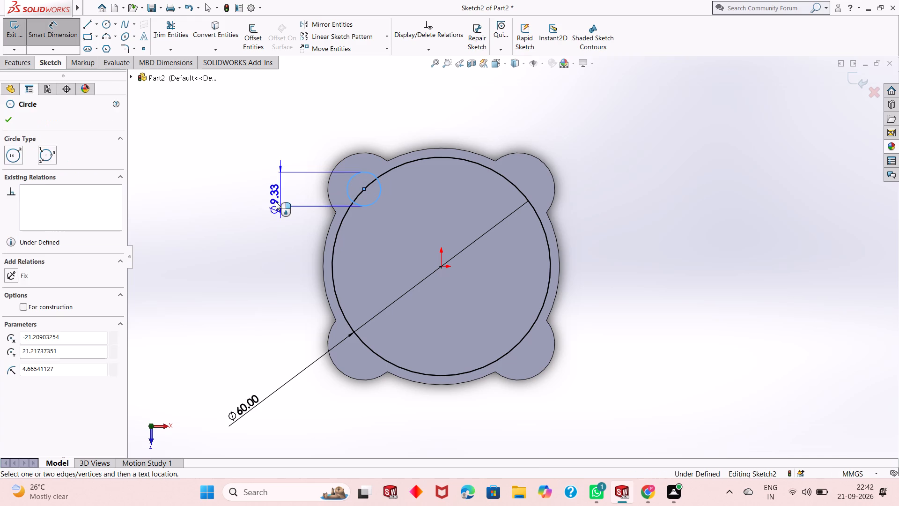
click(272, 205)
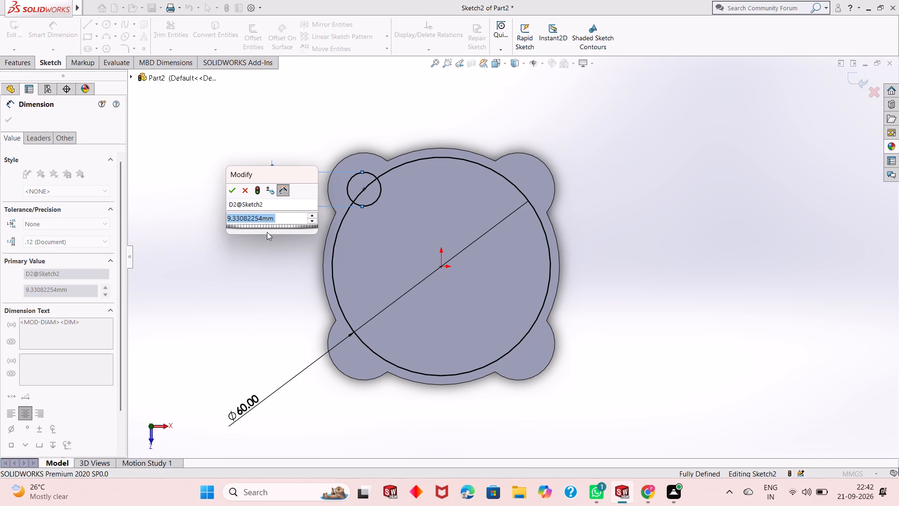
scroll(267, 232, down, 2)
scroll(391, 255, down, 1)
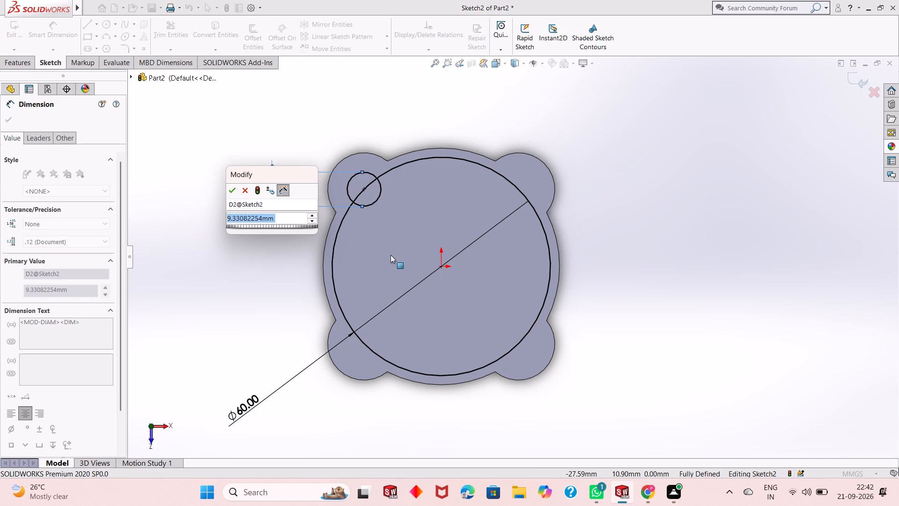
scroll(398, 252, down, 2)
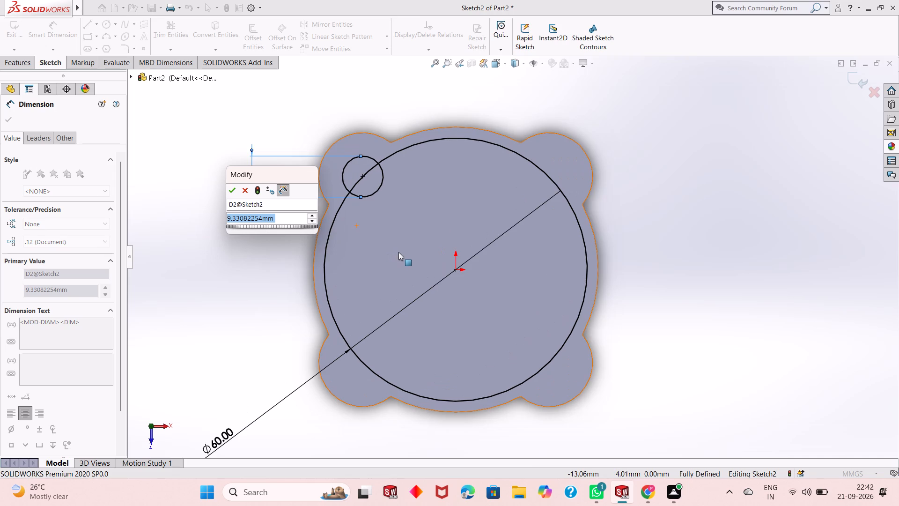
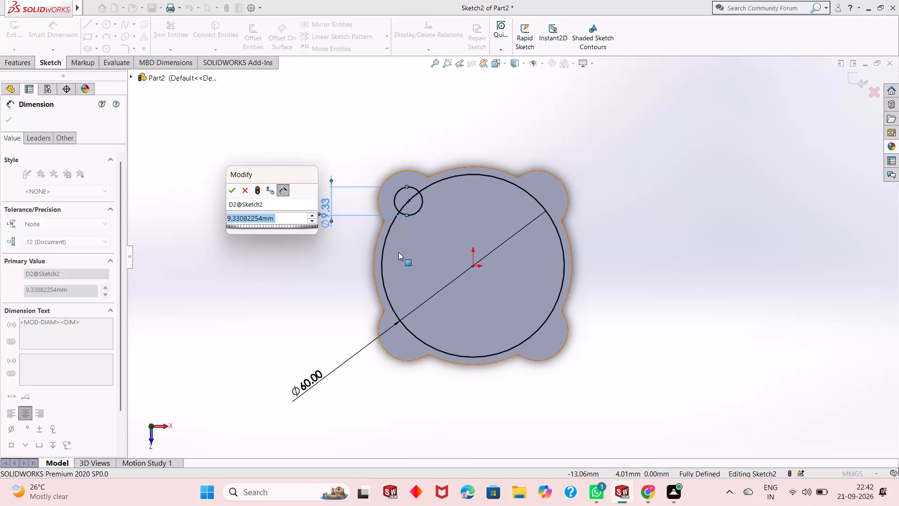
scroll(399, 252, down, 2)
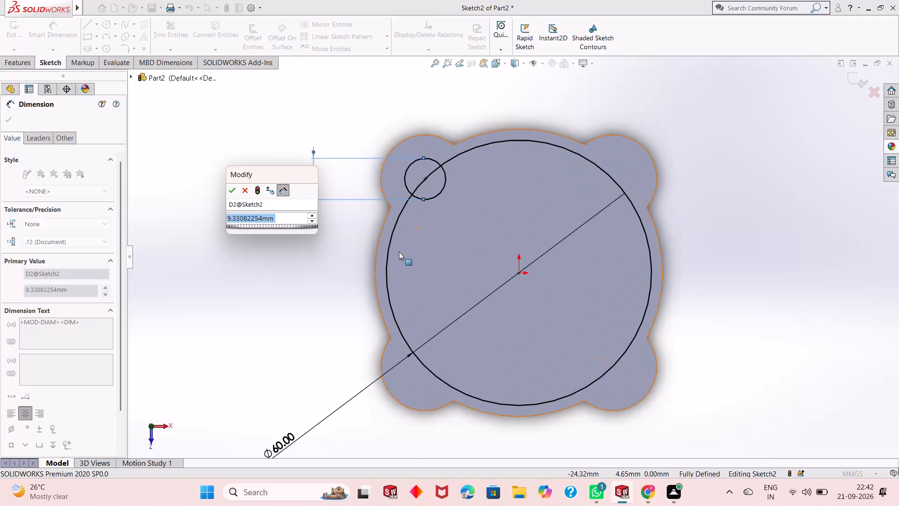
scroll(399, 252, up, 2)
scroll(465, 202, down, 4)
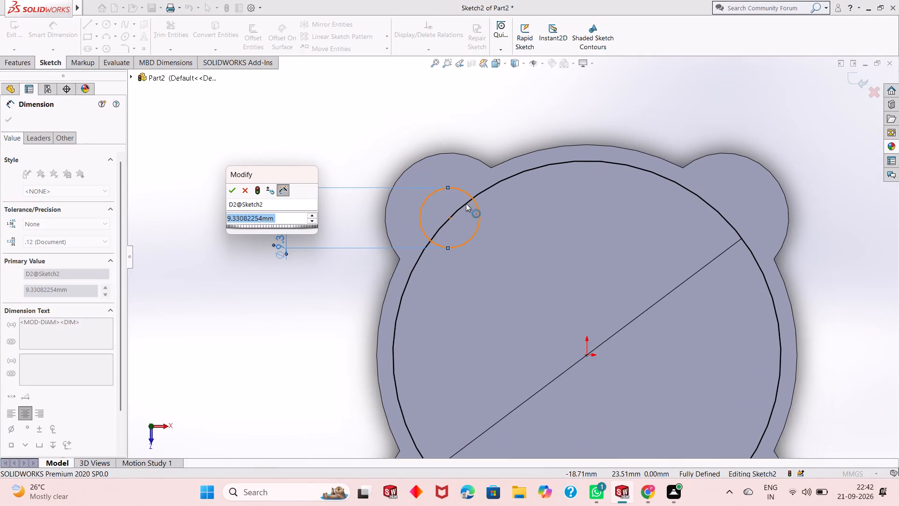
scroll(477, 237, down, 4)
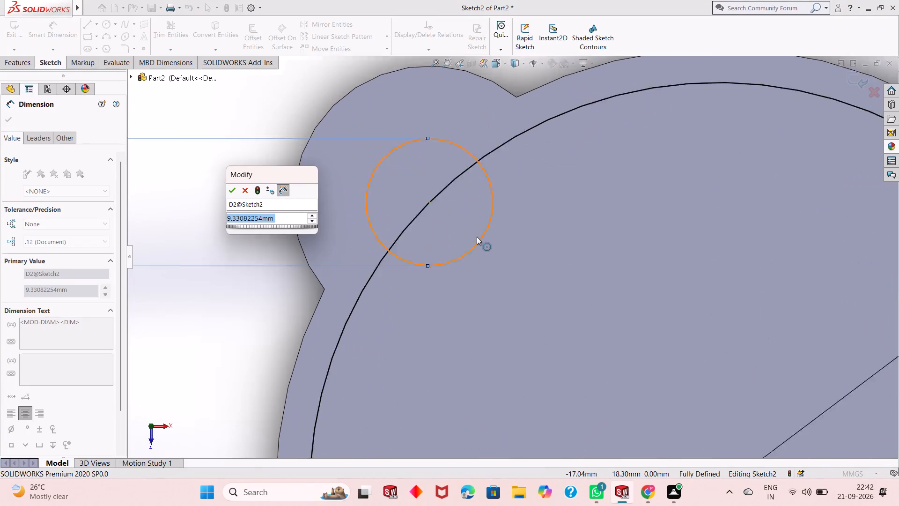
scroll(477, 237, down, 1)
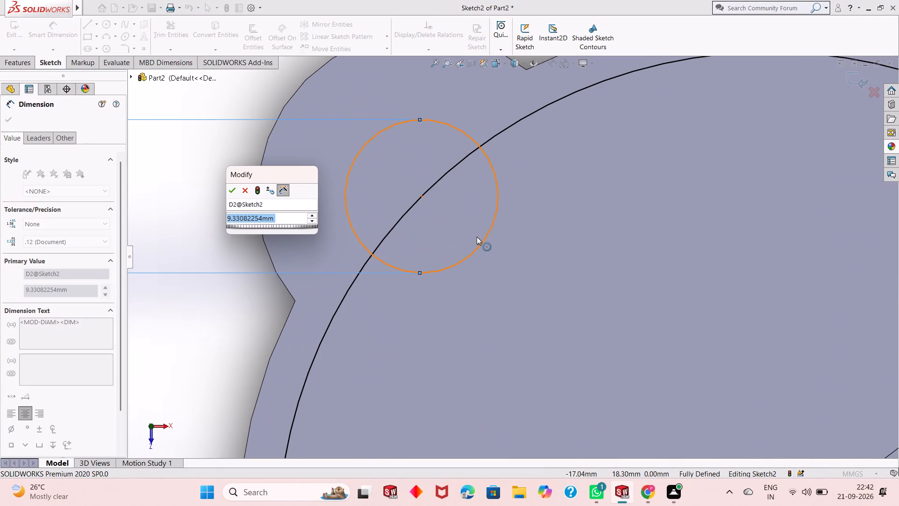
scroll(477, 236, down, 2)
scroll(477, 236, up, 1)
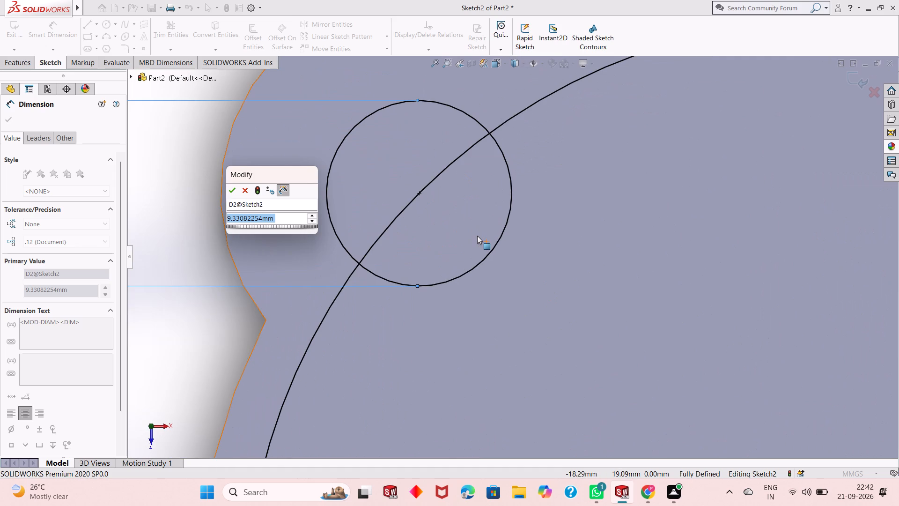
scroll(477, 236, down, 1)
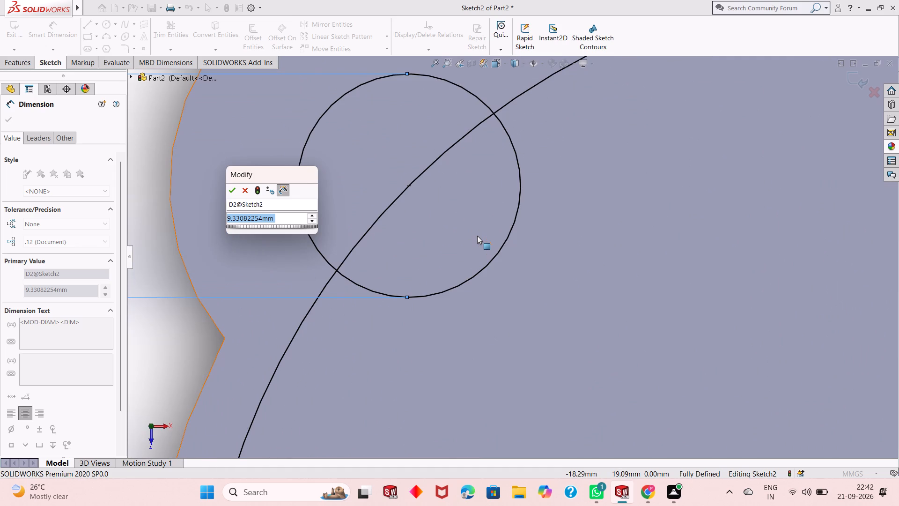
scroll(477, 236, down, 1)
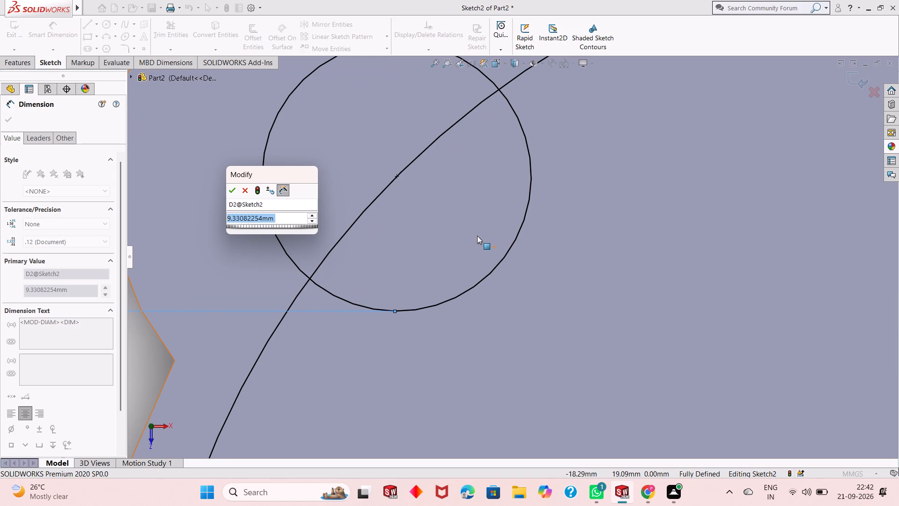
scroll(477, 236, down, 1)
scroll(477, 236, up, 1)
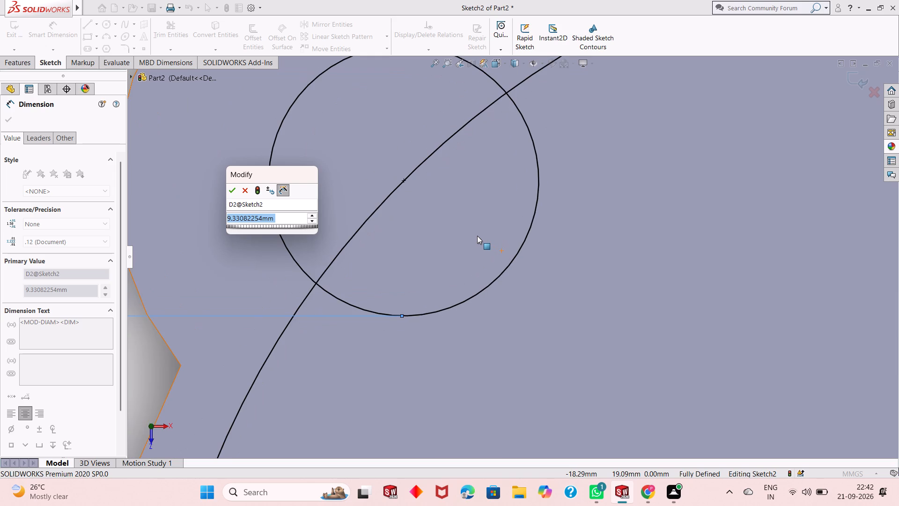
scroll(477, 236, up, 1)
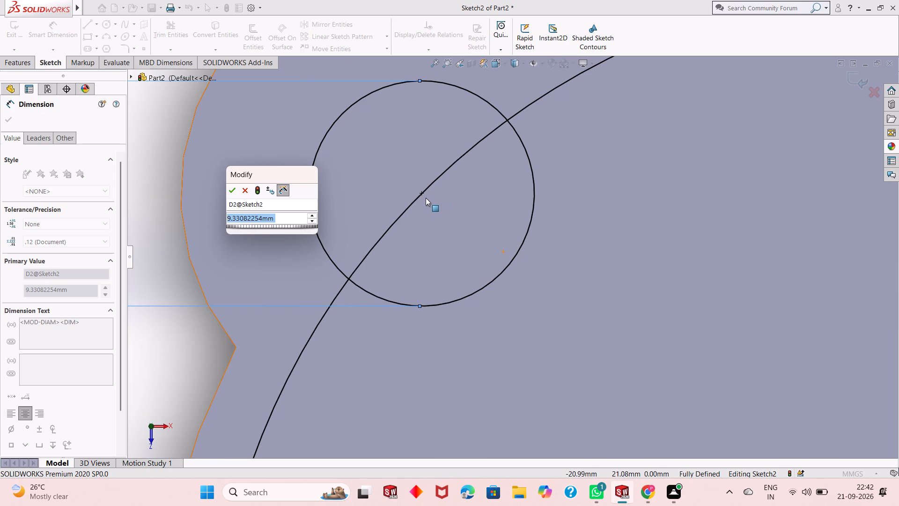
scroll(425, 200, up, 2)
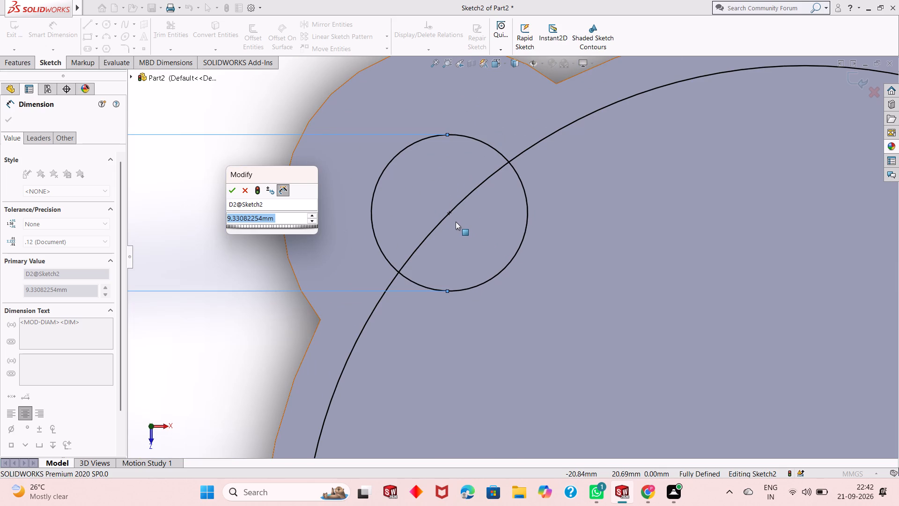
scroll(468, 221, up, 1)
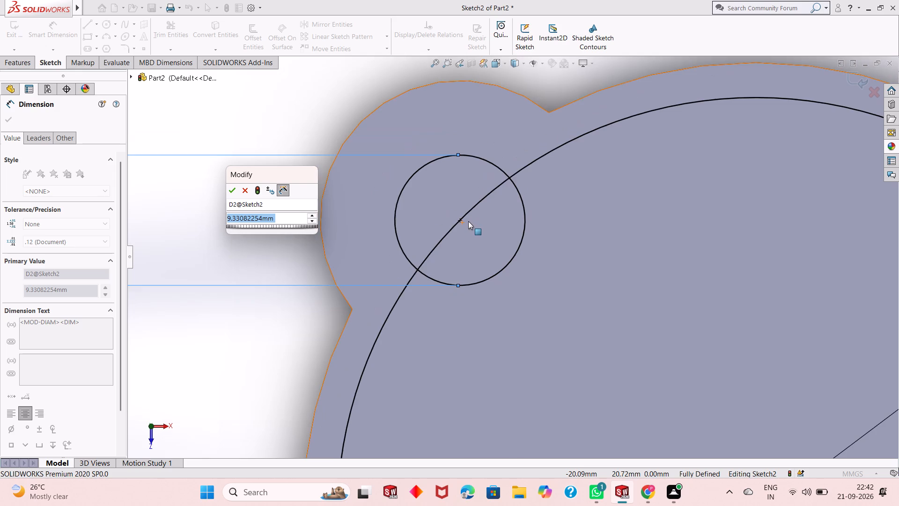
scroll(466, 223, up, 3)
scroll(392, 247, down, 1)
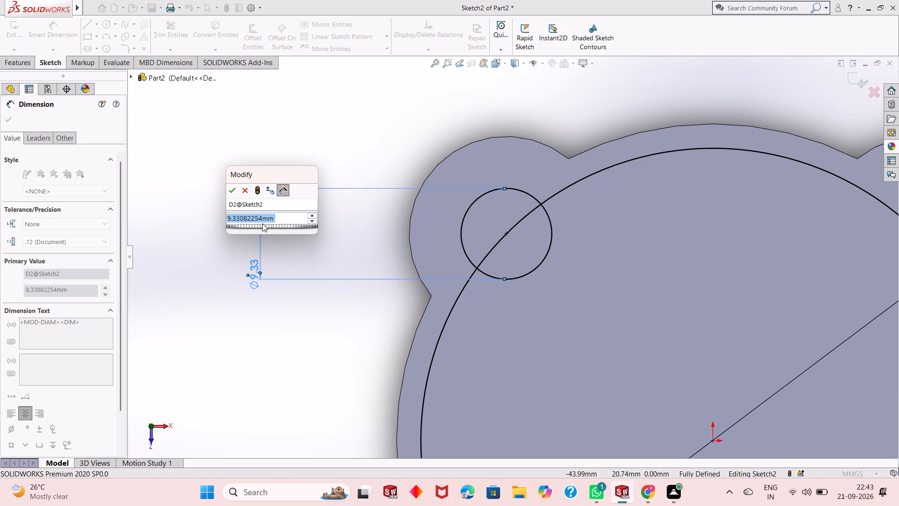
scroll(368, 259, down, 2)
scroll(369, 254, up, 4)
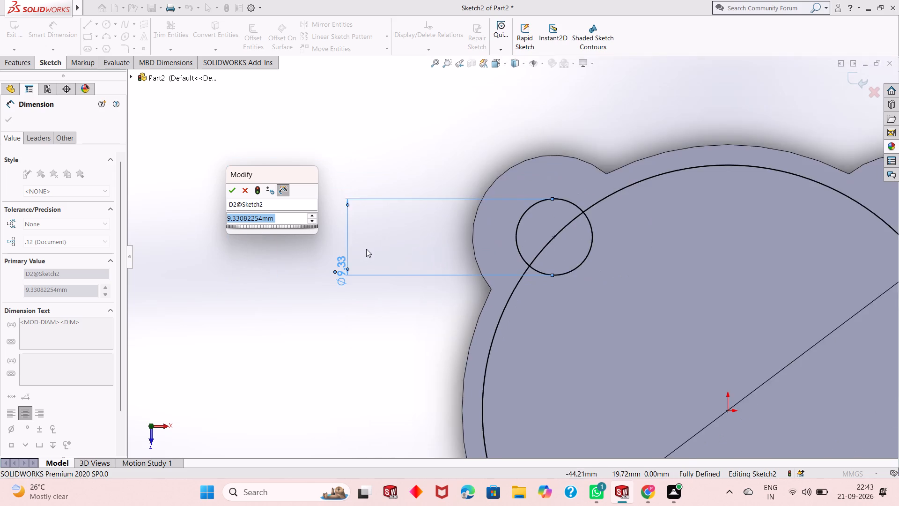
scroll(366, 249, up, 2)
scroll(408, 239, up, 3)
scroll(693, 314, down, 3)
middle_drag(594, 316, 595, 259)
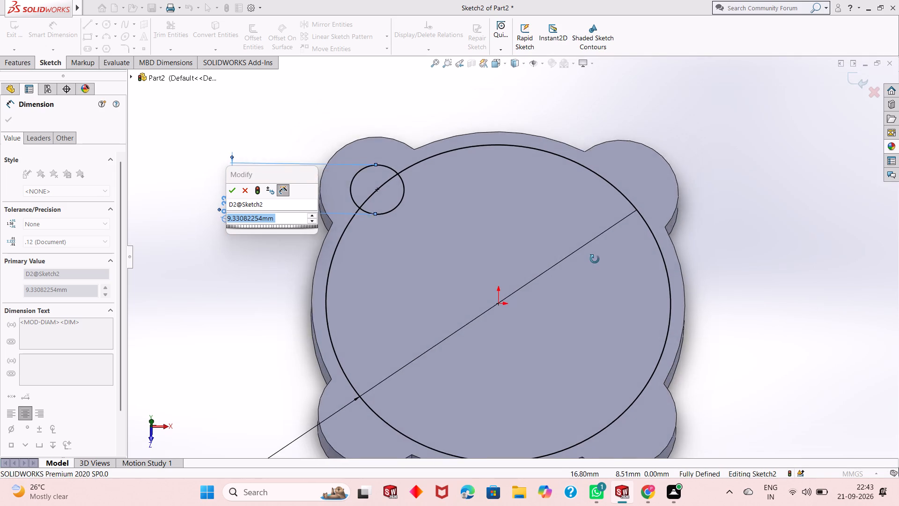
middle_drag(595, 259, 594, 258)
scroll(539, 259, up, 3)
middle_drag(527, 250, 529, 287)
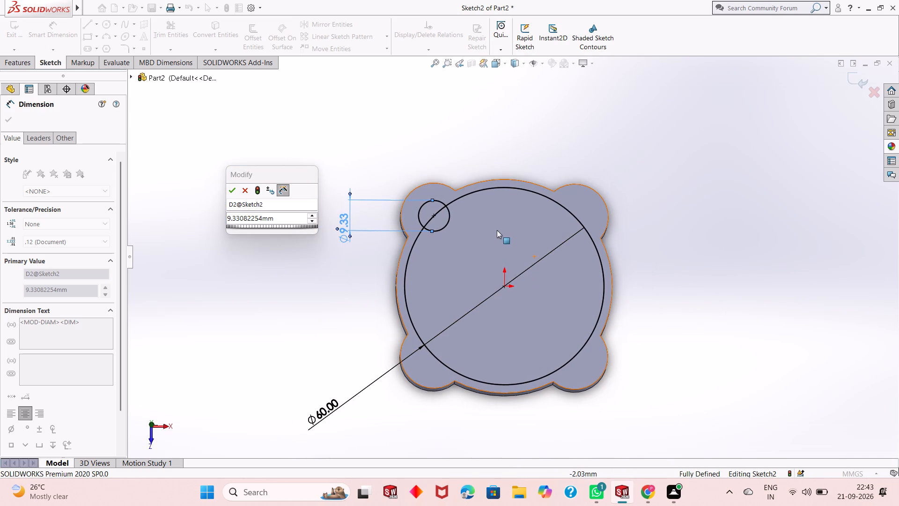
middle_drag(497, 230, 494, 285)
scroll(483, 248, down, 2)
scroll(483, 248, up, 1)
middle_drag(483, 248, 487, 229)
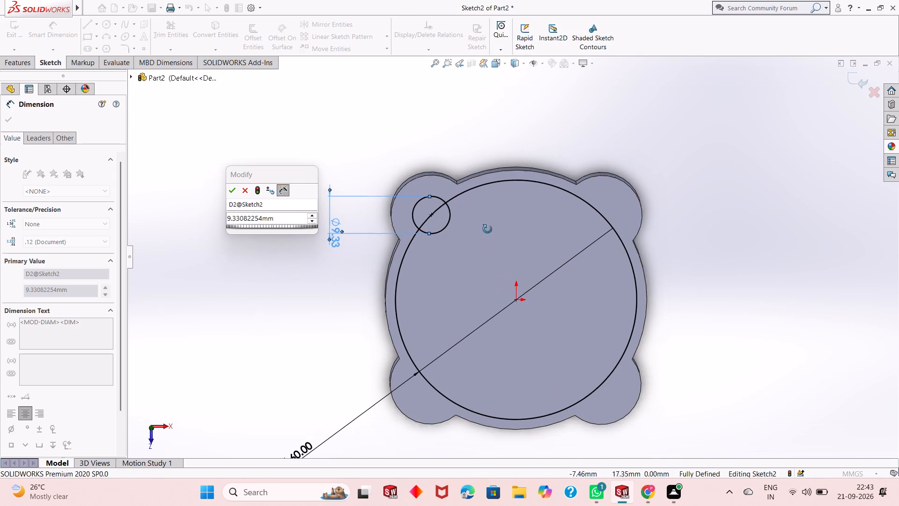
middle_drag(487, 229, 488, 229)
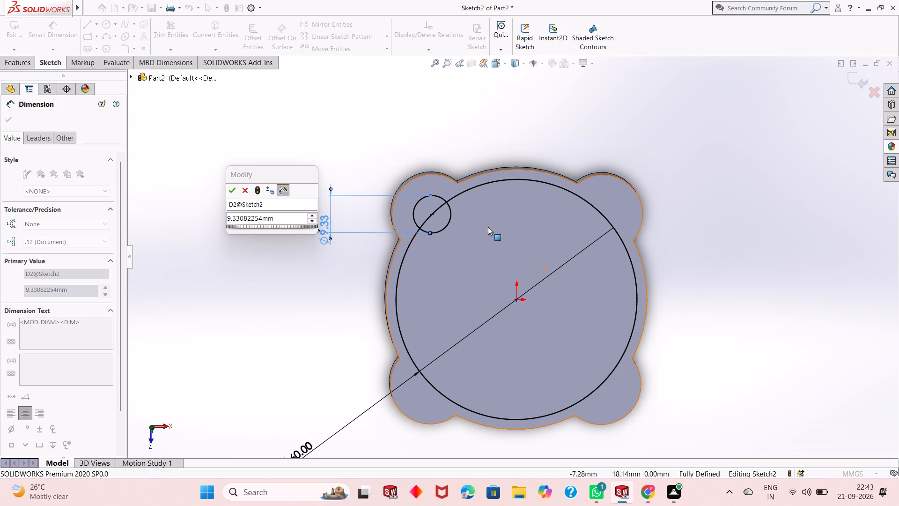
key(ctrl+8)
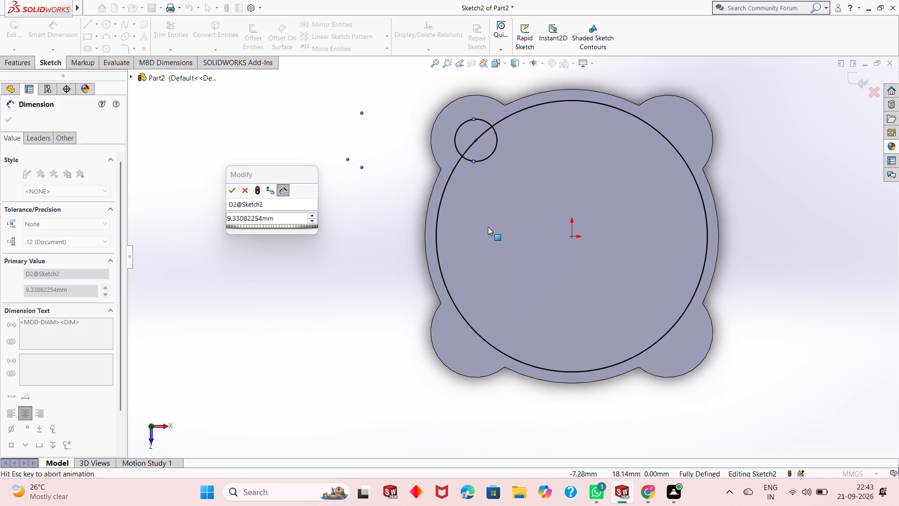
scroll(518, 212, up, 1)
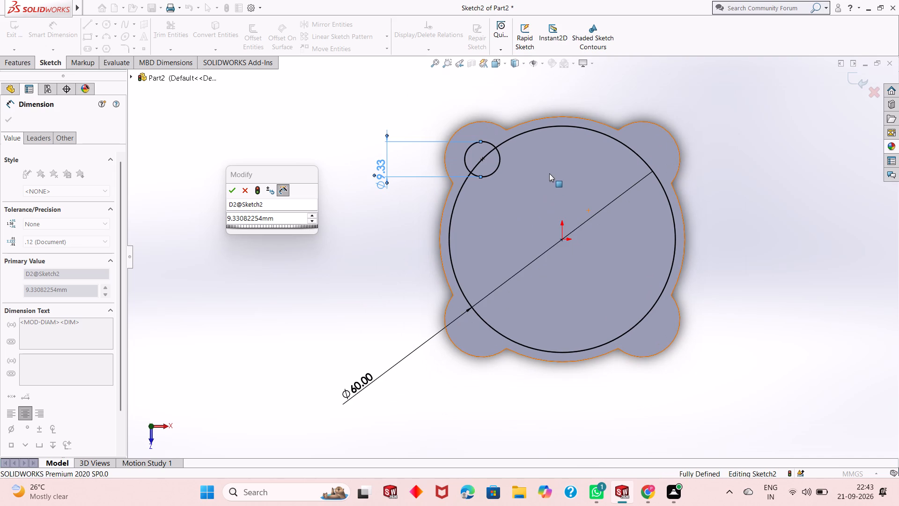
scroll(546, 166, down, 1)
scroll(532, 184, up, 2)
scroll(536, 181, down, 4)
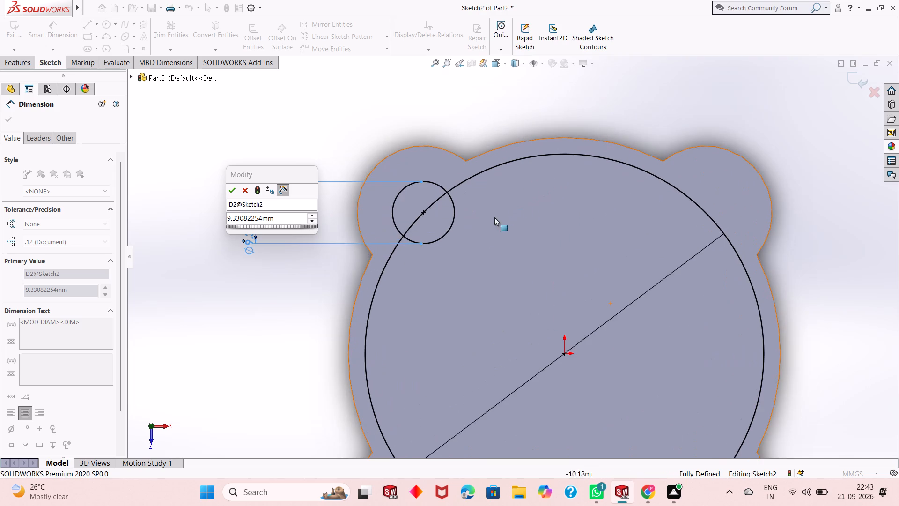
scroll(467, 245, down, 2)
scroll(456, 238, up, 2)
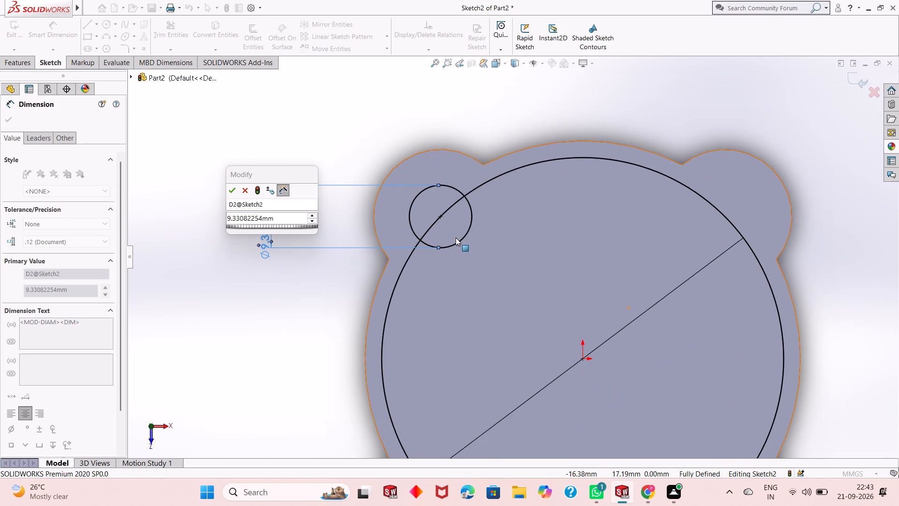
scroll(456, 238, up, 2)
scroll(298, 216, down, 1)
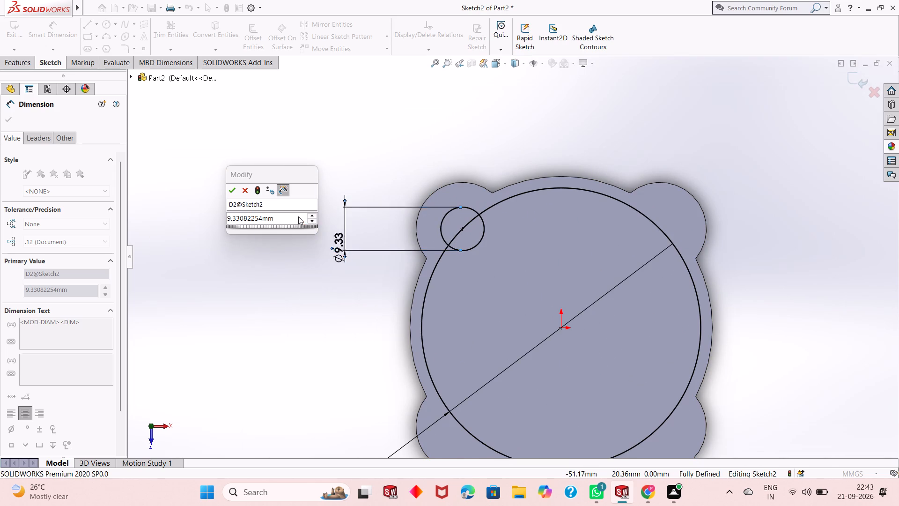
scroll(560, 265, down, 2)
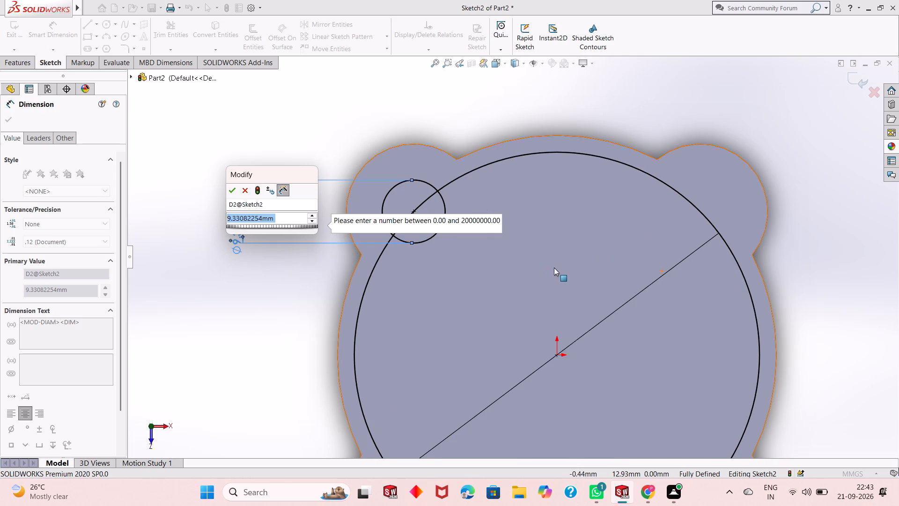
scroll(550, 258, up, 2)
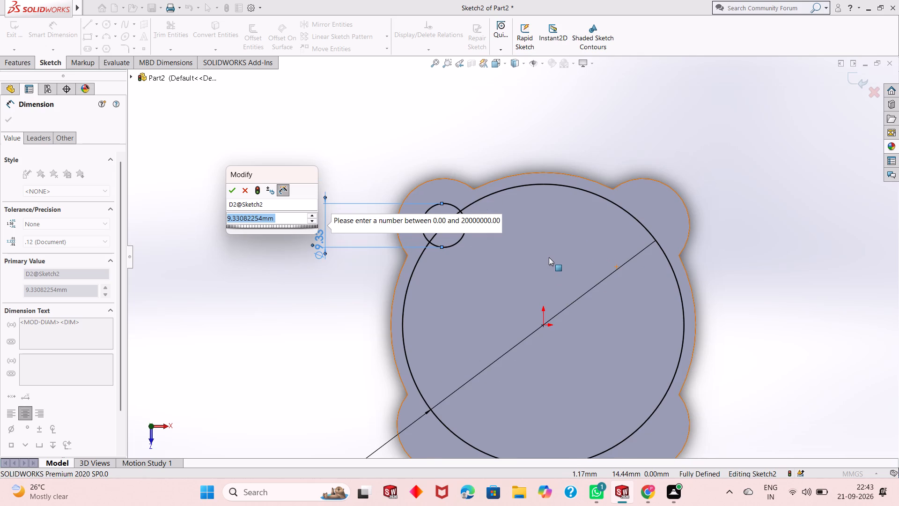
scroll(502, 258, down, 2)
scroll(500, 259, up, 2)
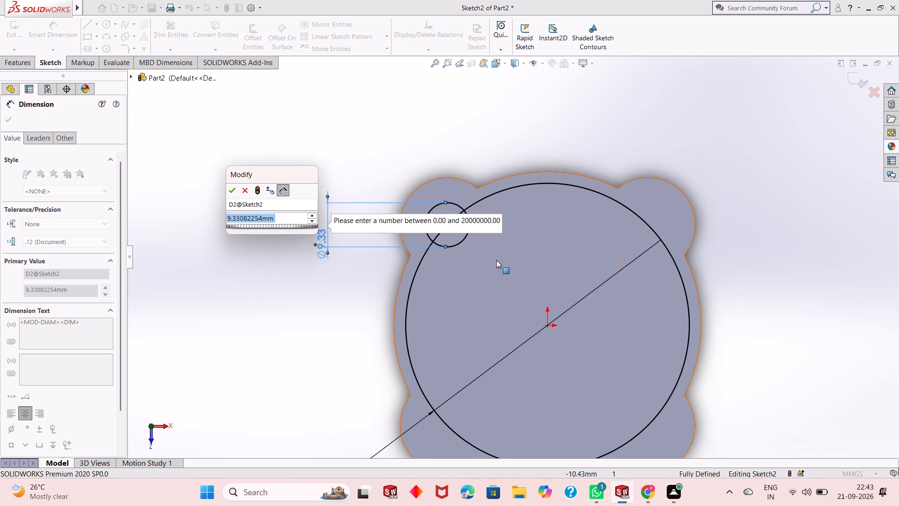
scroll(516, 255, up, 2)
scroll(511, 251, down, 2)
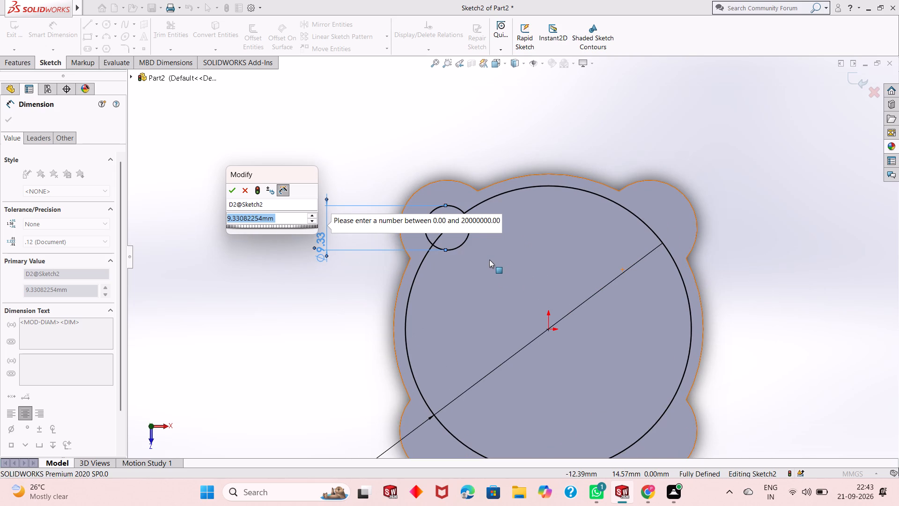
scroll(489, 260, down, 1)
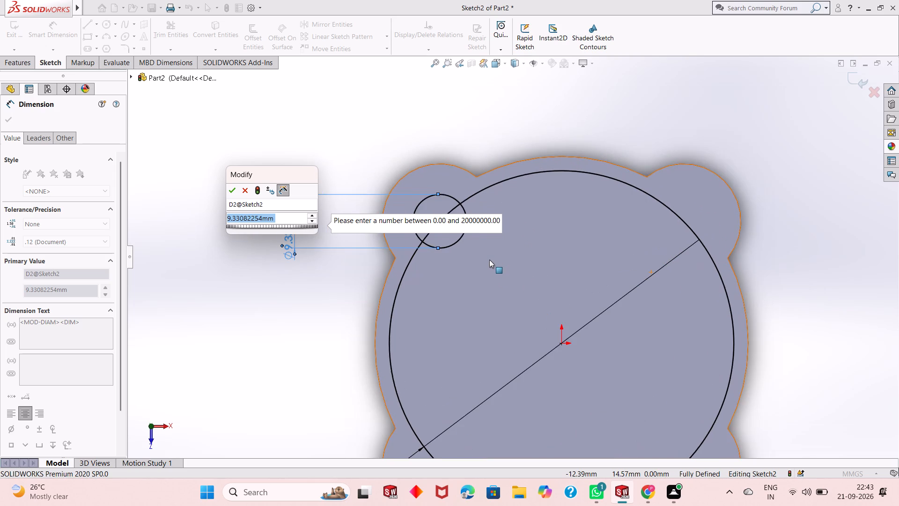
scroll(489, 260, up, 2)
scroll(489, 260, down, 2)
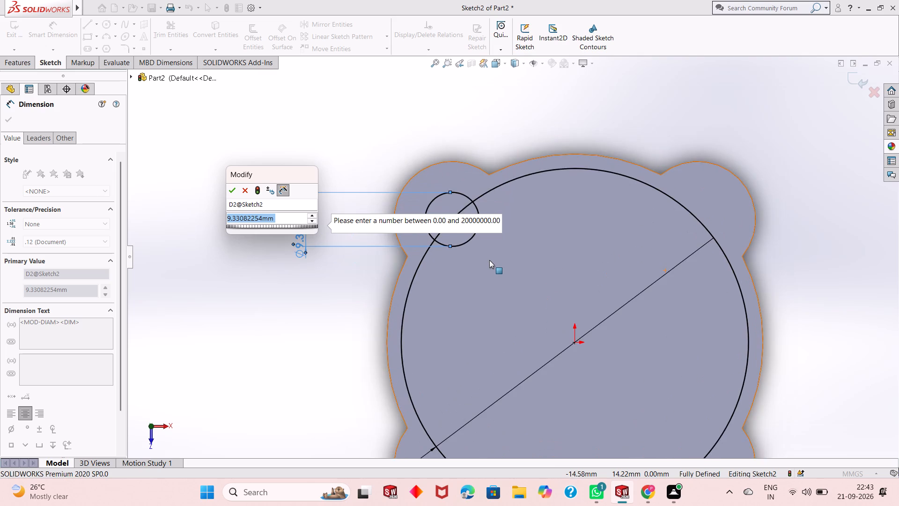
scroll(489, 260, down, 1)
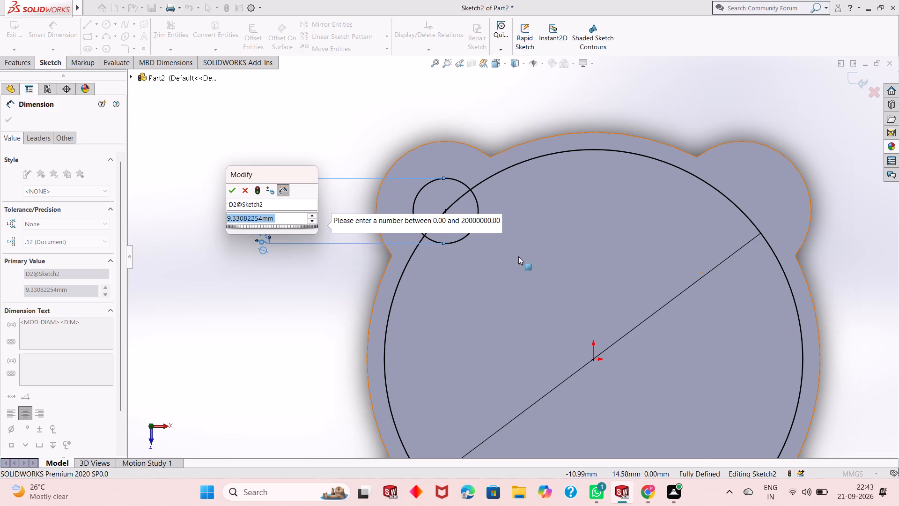
Set the diameter of the small circle in the upper-left lobe to 13 mm.
text(13)
key(Return)
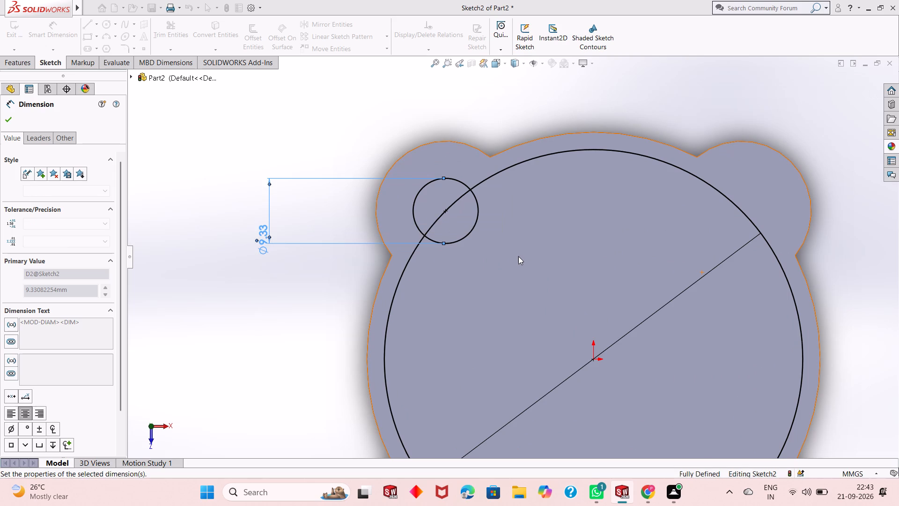
scroll(477, 239, up, 2)
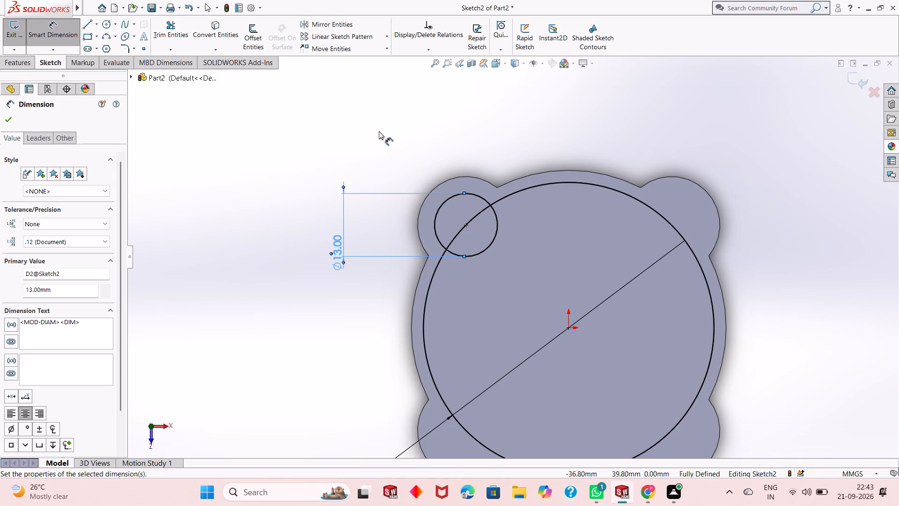
click(6, 115)
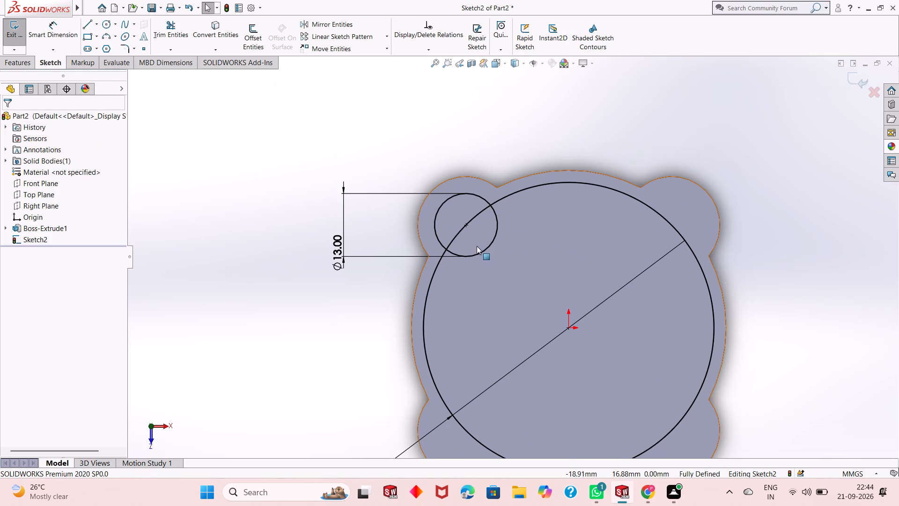
Circular-pattern the 13 mm circle about the origin with 4 equally spaced instances over 360 degrees.
click(481, 253)
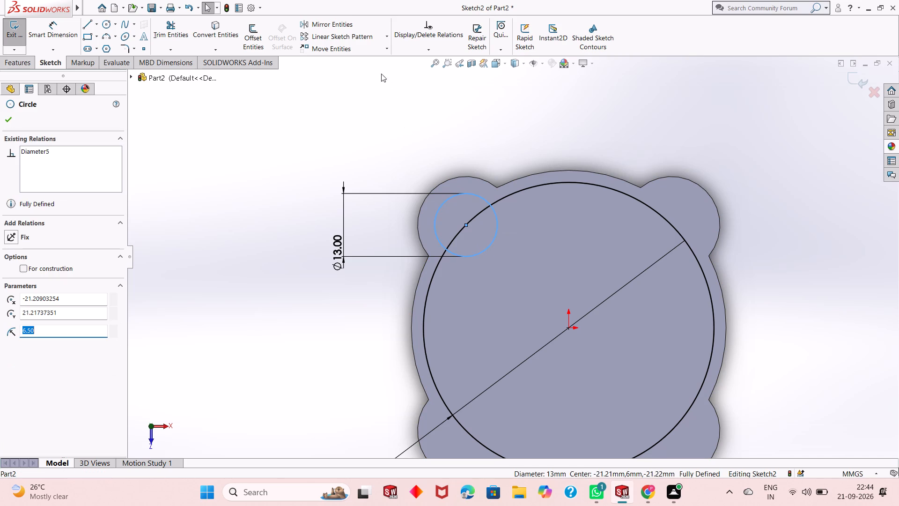
click(386, 38)
click(380, 60)
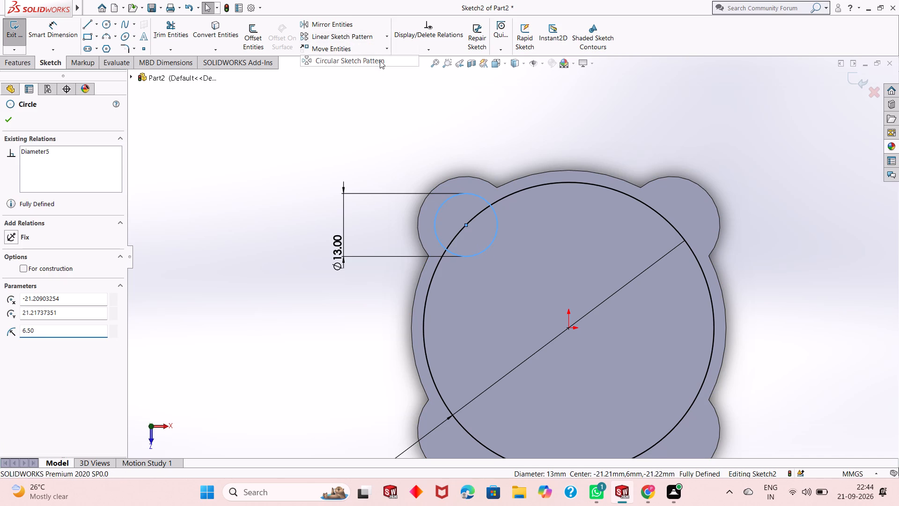
scroll(458, 219, up, 3)
scroll(619, 289, down, 1)
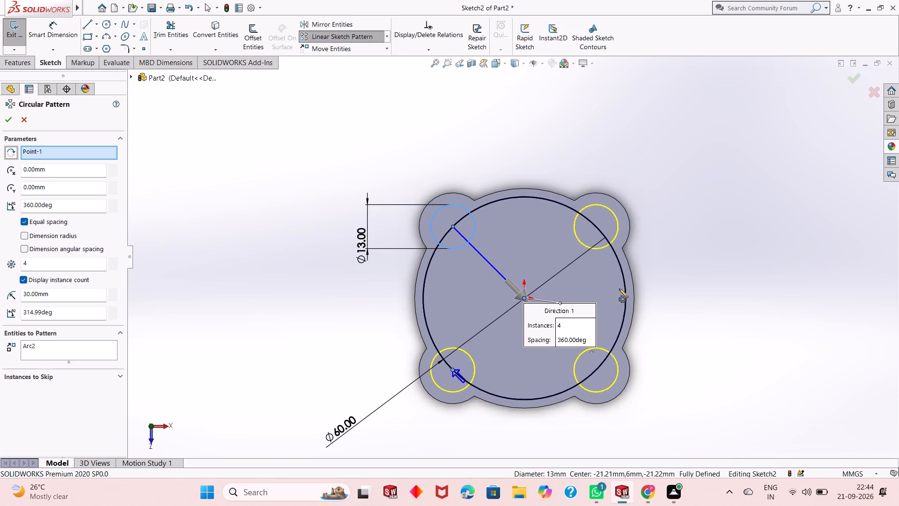
scroll(619, 289, down, 1)
click(4, 118)
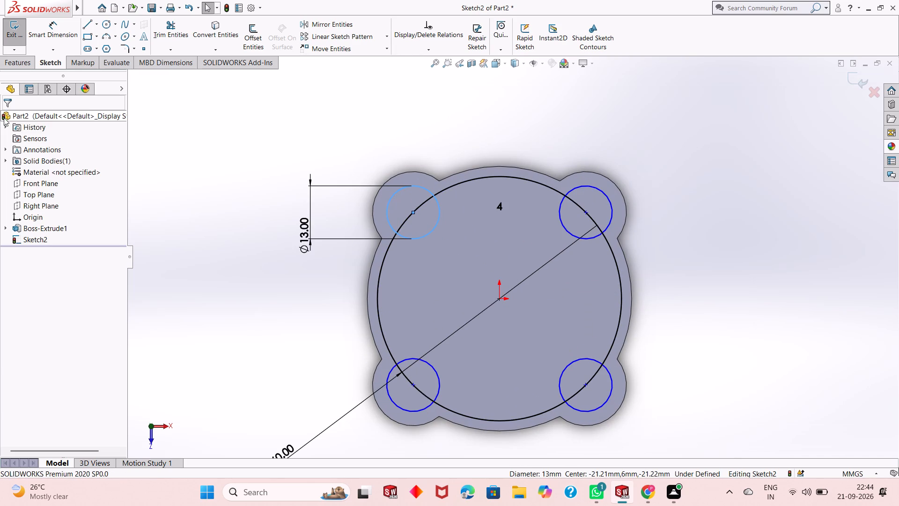
Delete the 60 mm circle from the sketch on the plate's top face.
scroll(545, 231, up, 3)
click(675, 230)
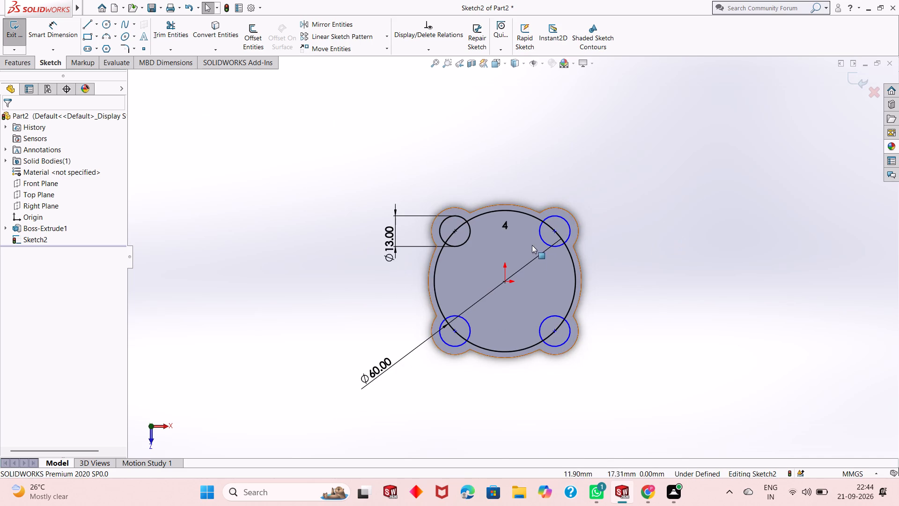
click(494, 211)
right_click(499, 194)
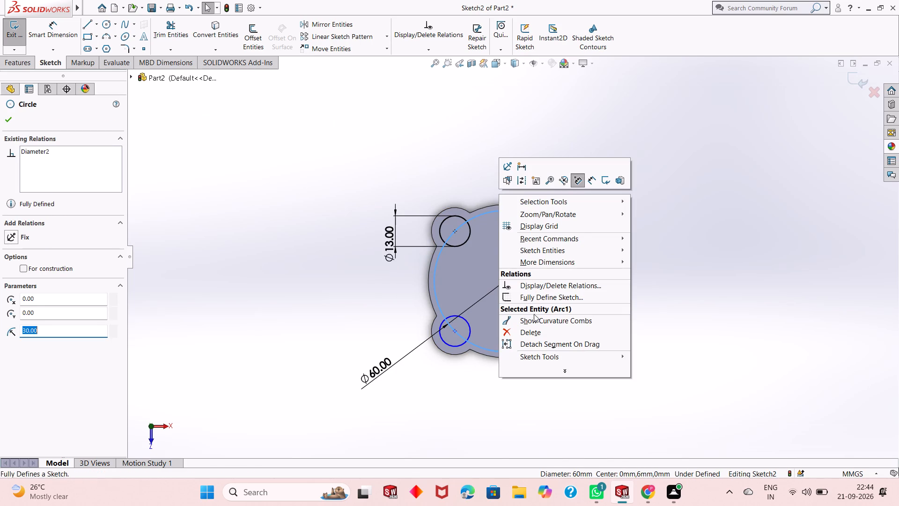
click(531, 331)
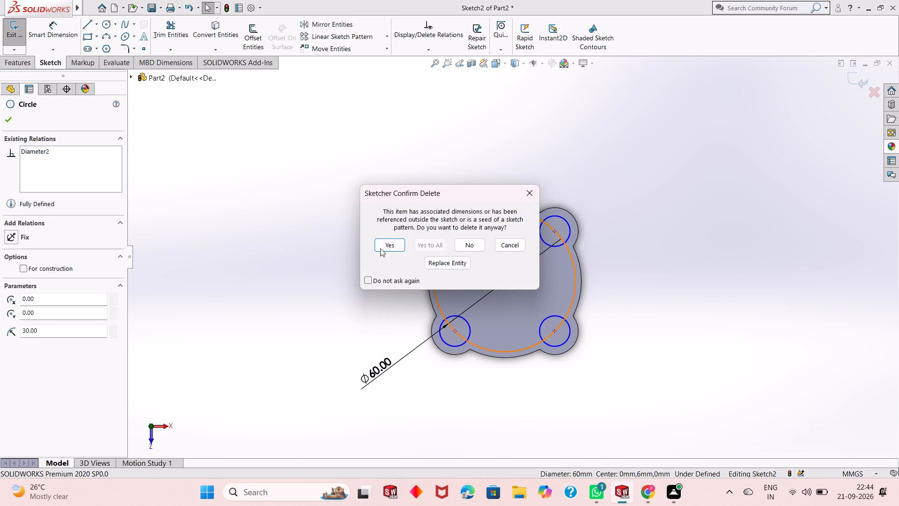
click(381, 249)
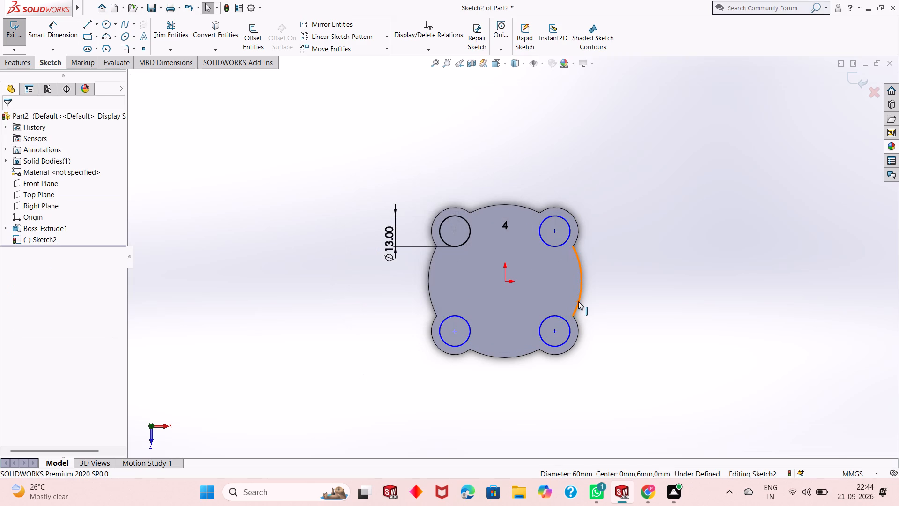
Dimension the vertical distance from the origin to the centre of the lower-left lobe circle.
click(53, 29)
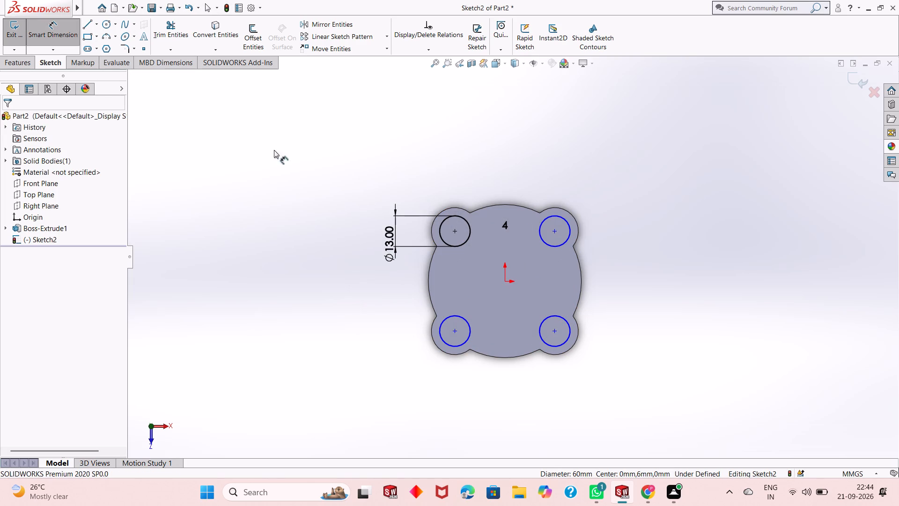
click(505, 281)
click(455, 333)
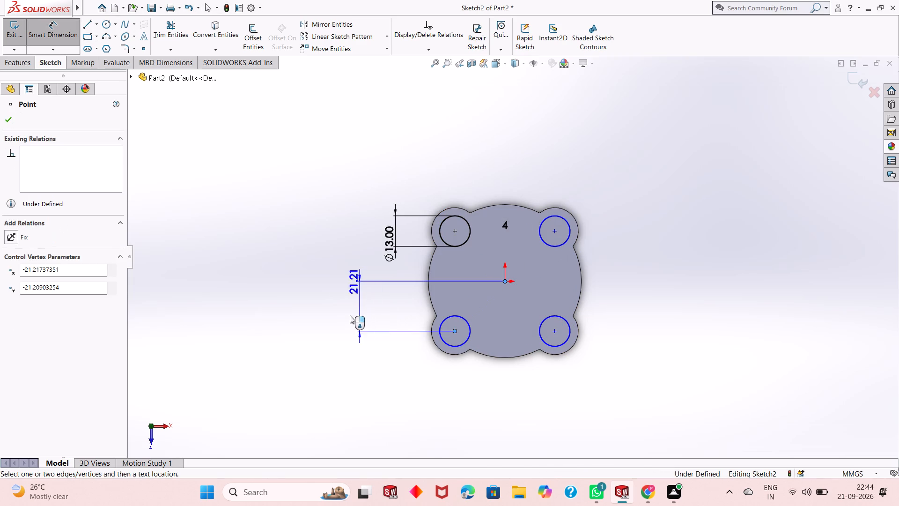
click(349, 315)
click(310, 303)
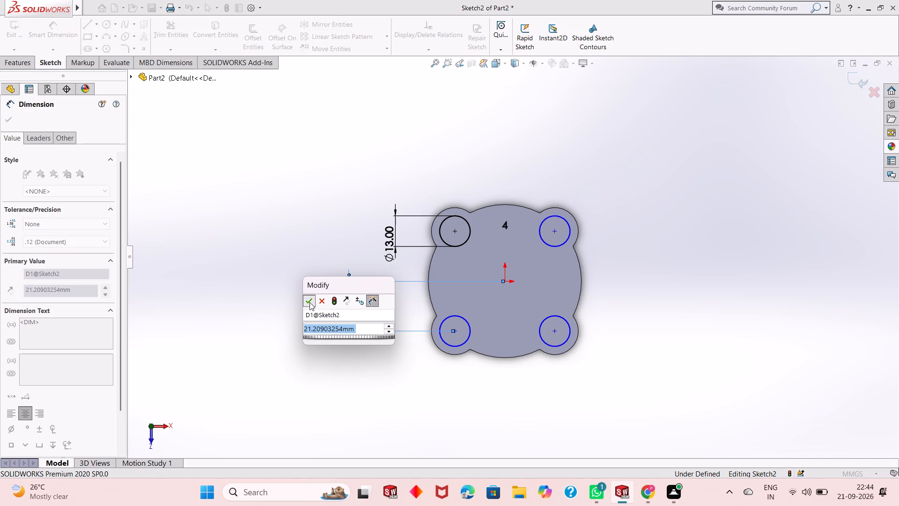
Dimension the horizontal distance from the origin to the centre of the lower-right lobe circle.
click(505, 279)
click(556, 331)
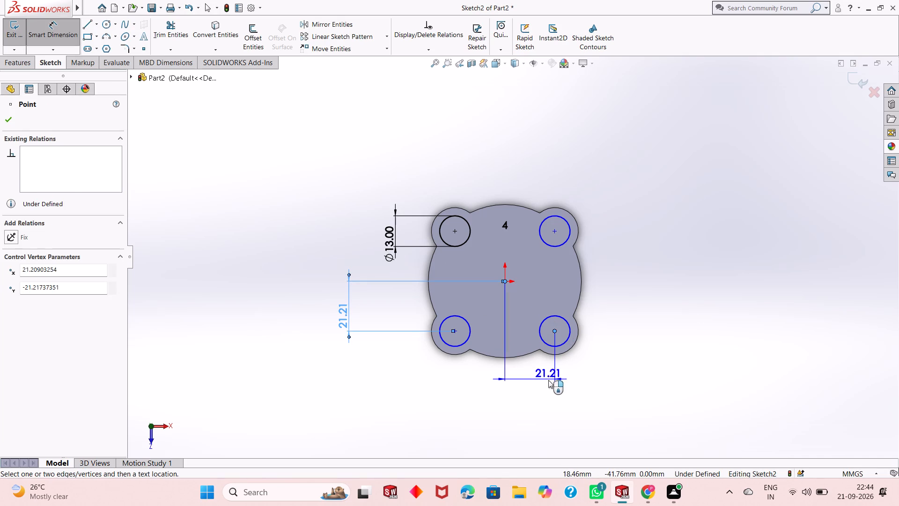
click(548, 380)
click(509, 364)
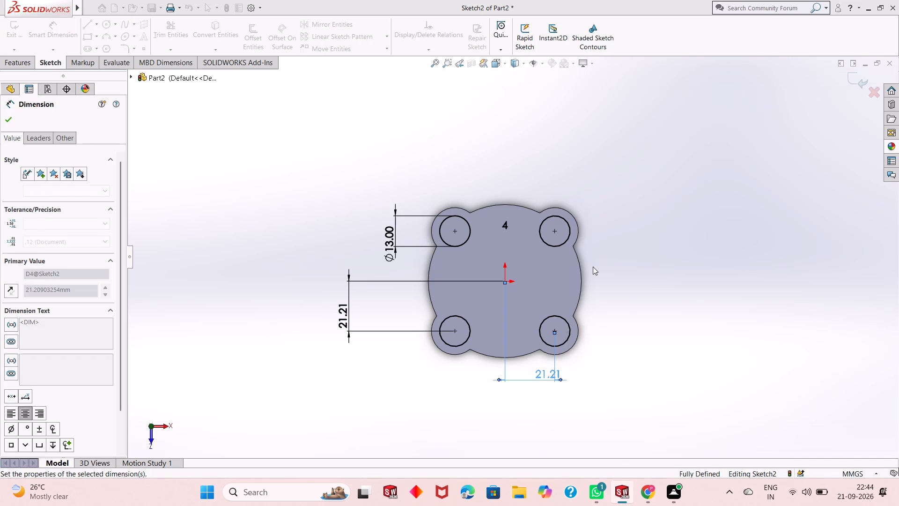
right_click(593, 267)
click(613, 296)
Cut-extrude the four lobe circles into the plate's top face as a blind cut 1 mm deep.
scroll(583, 295, up, 2)
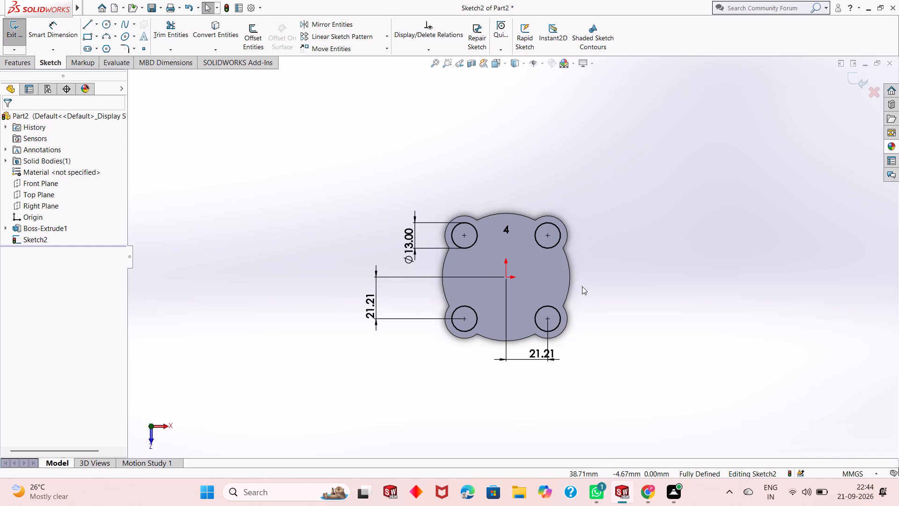
middle_drag(582, 286, 566, 220)
scroll(565, 223, down, 2)
scroll(538, 264, down, 2)
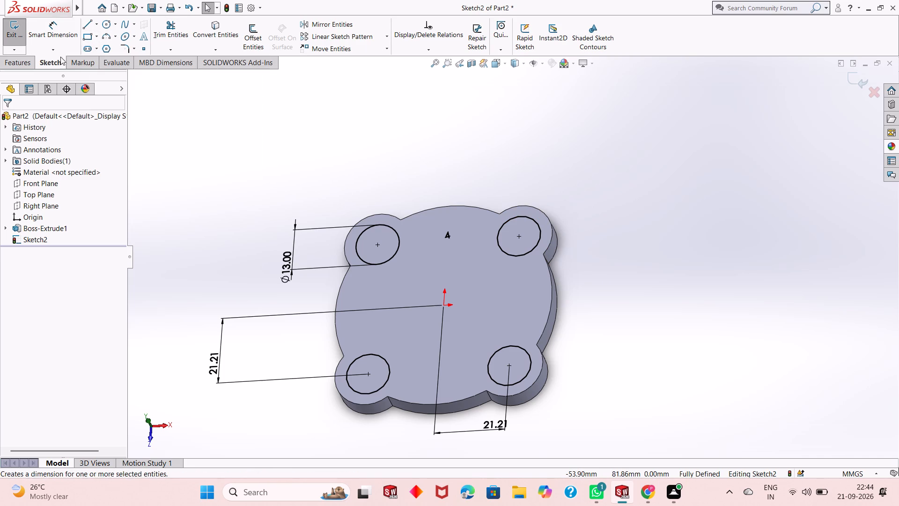
click(20, 63)
click(158, 36)
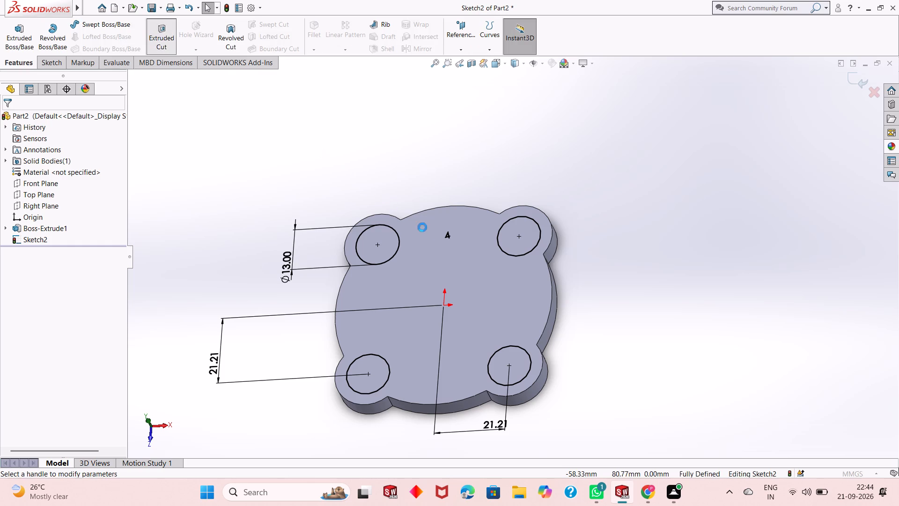
middle_drag(444, 237, 455, 193)
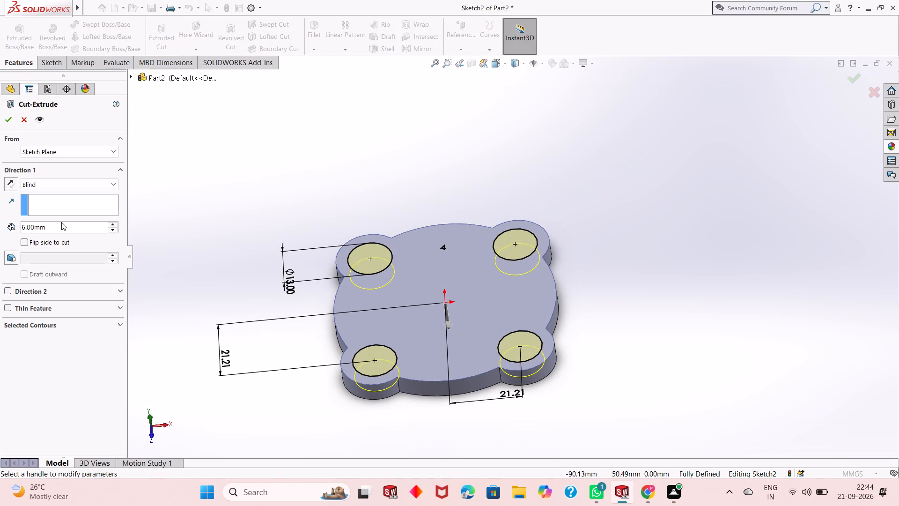
double_click(61, 221)
double_click(60, 225)
key(1)
key(Return)
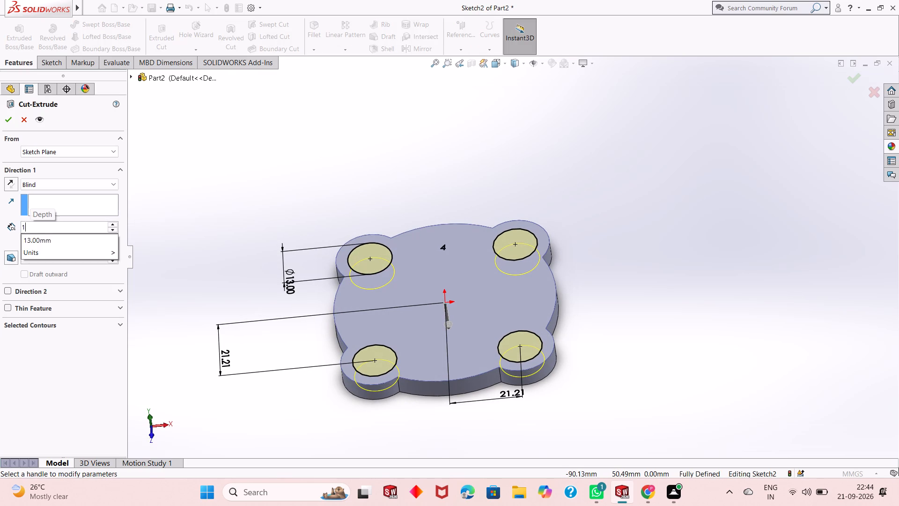
click(2, 121)
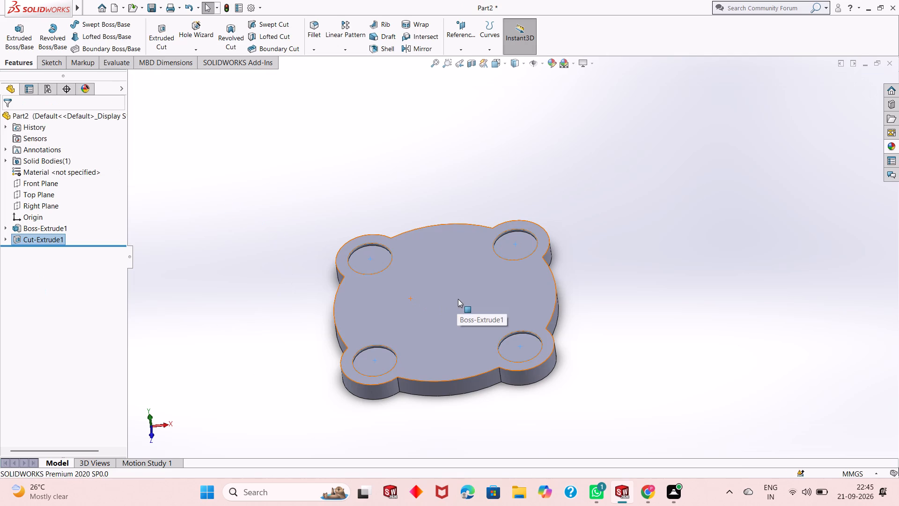
Examine the plate and its four circular lobe recesses from several angles.
middle_drag(578, 326, 544, 282)
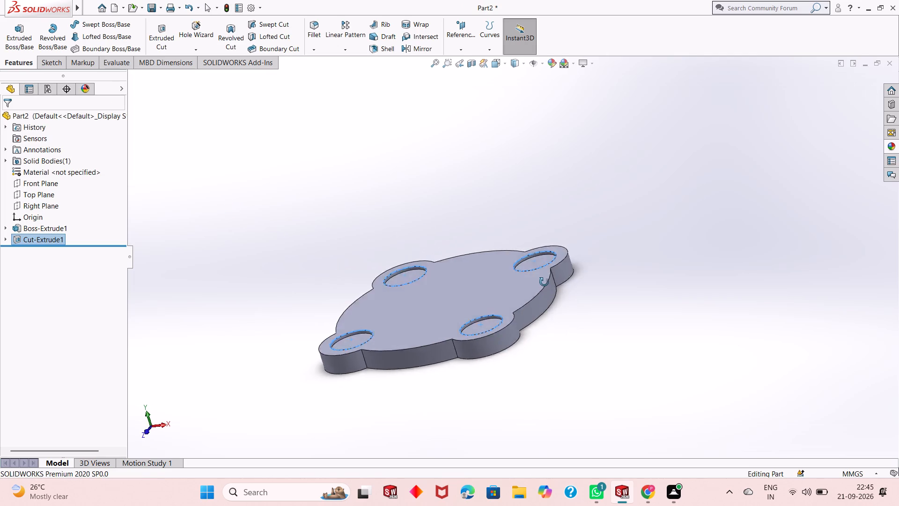
middle_drag(544, 282, 539, 324)
scroll(499, 279, down, 3)
scroll(468, 265, up, 3)
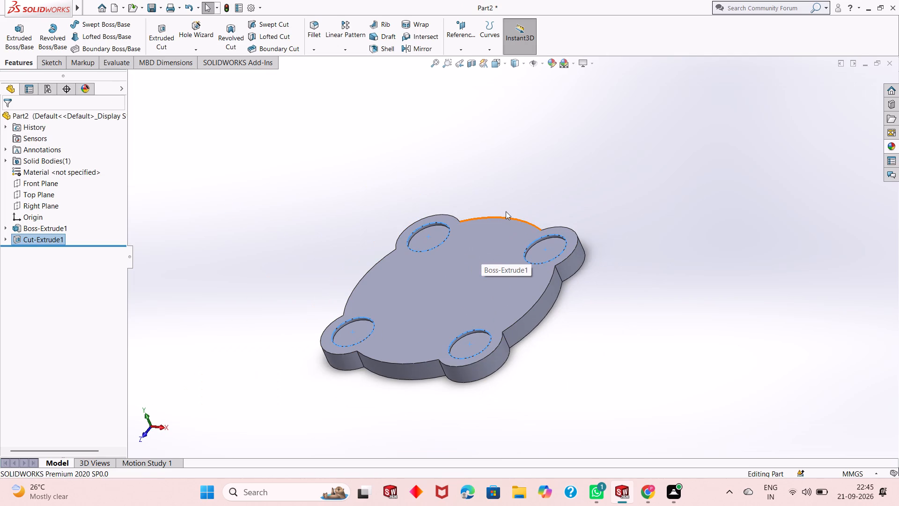
click(540, 198)
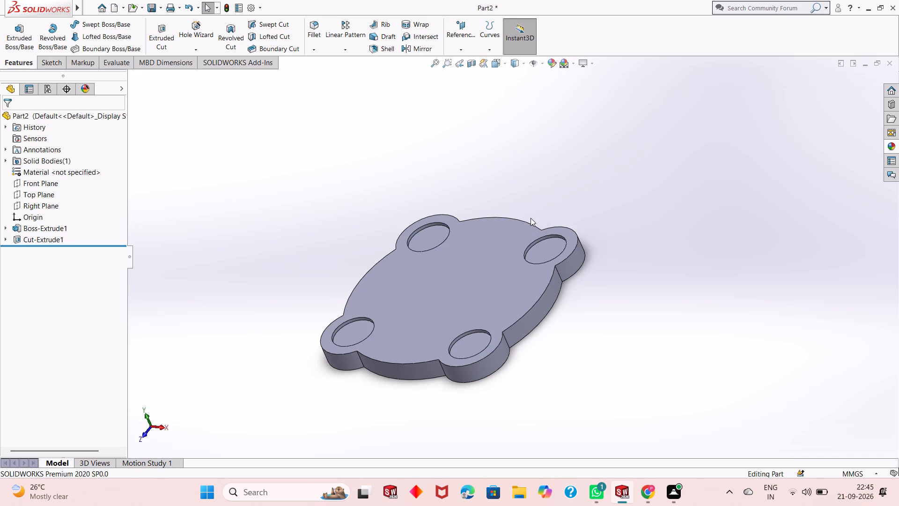
scroll(531, 218, down, 2)
scroll(520, 225, up, 1)
scroll(472, 296, up, 2)
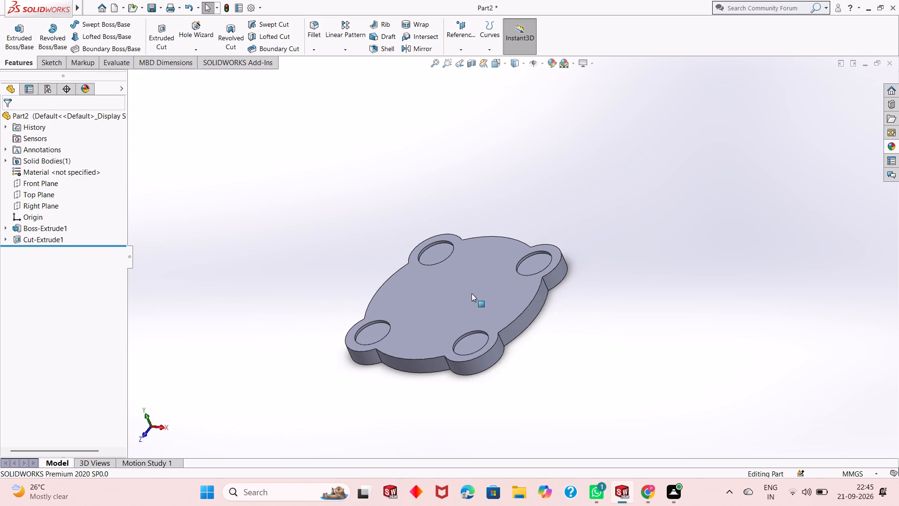
middle_drag(494, 231, 524, 253)
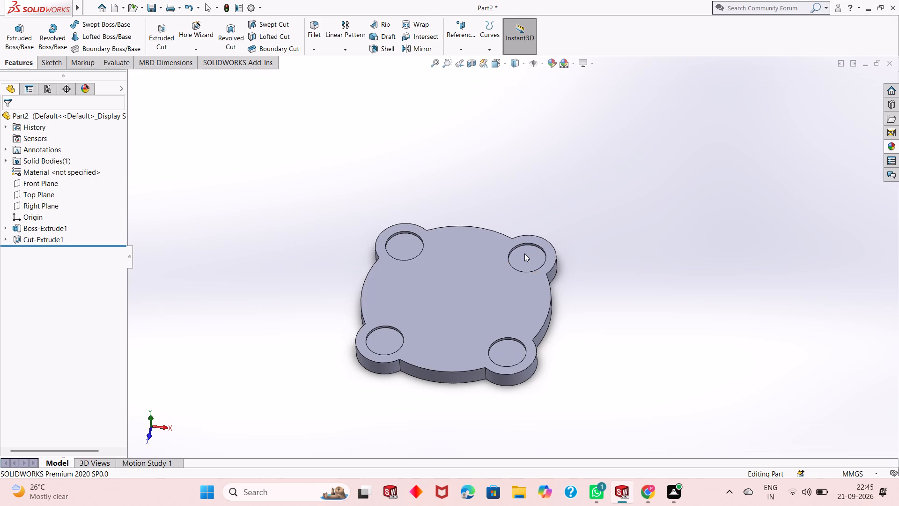
scroll(513, 281, up, 2)
middle_drag(559, 301, 553, 246)
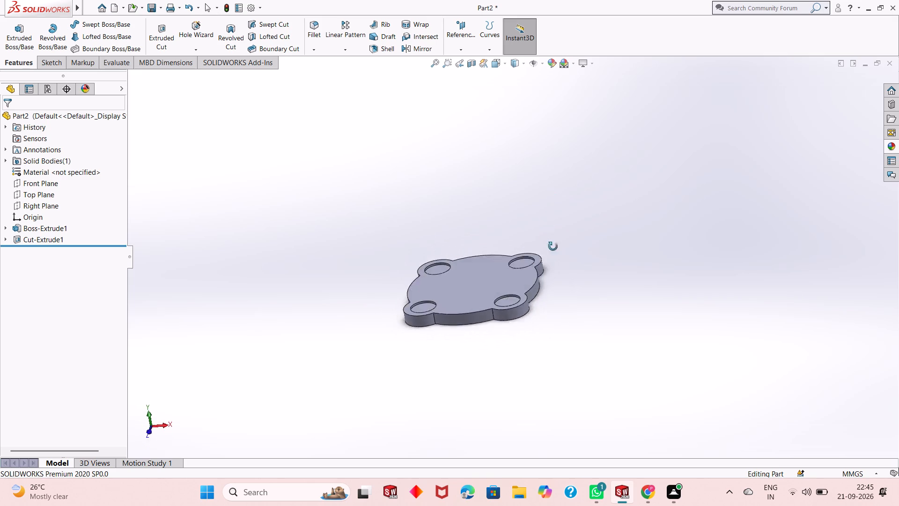
middle_drag(553, 246, 531, 336)
scroll(496, 268, down, 2)
middle_drag(486, 277, 532, 261)
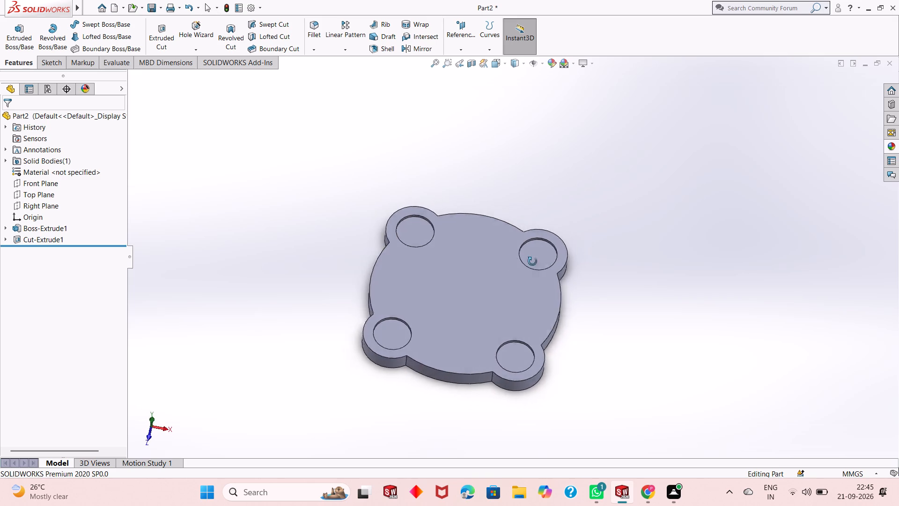
middle_drag(532, 261, 575, 267)
scroll(575, 267, up, 1)
middle_drag(557, 300, 507, 350)
scroll(437, 212, up, 2)
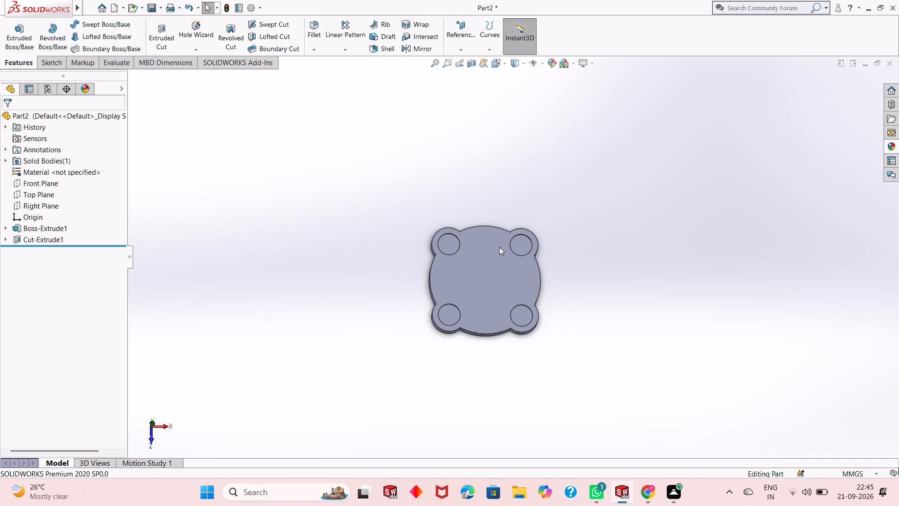
scroll(481, 268, down, 1)
scroll(498, 265, up, 1)
middle_drag(573, 255, 537, 293)
scroll(548, 246, down, 3)
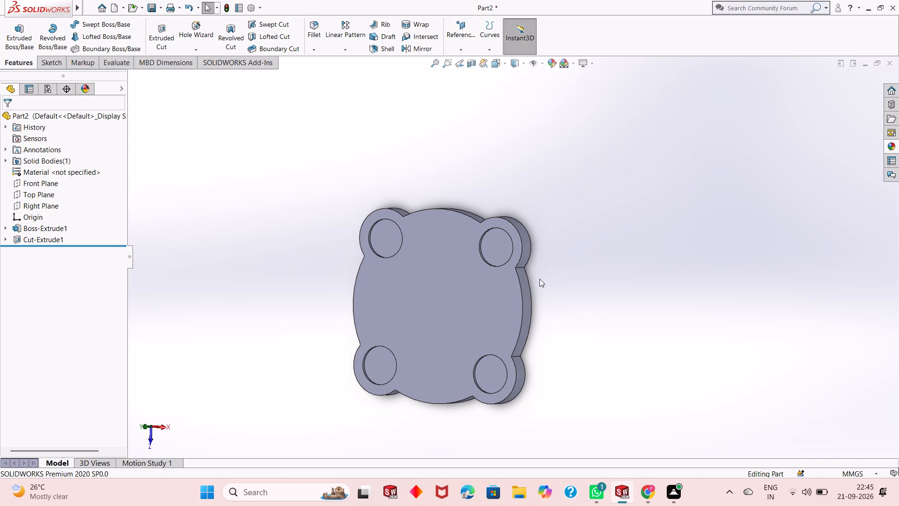
middle_drag(541, 265, 537, 284)
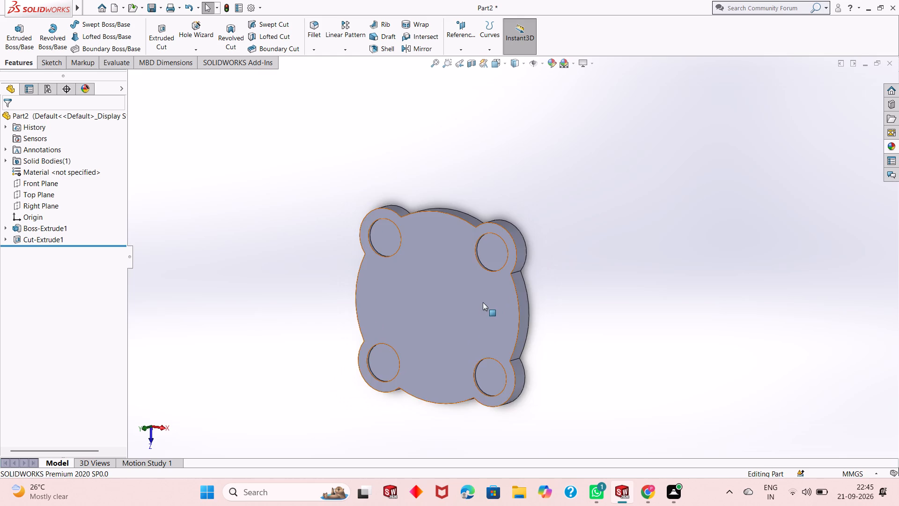
scroll(480, 304, down, 3)
scroll(475, 300, up, 2)
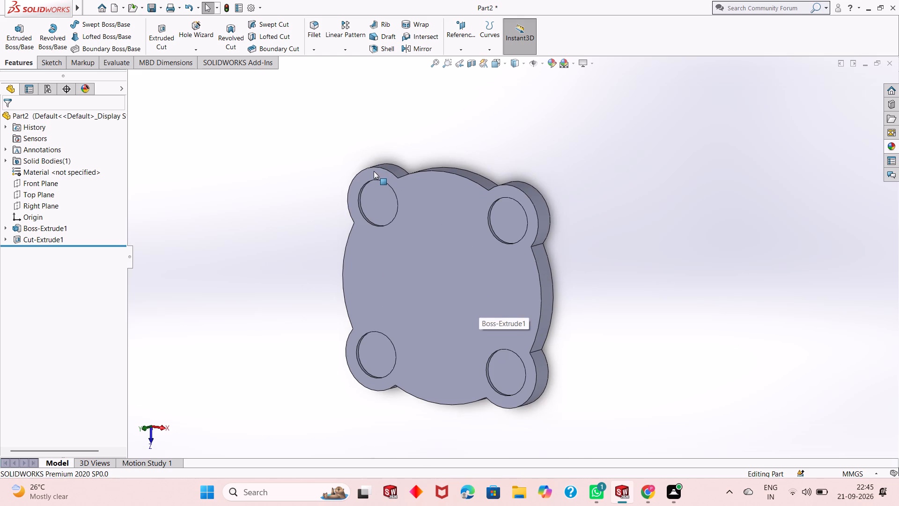
scroll(374, 171, up, 1)
scroll(458, 150, down, 1)
scroll(426, 233, up, 1)
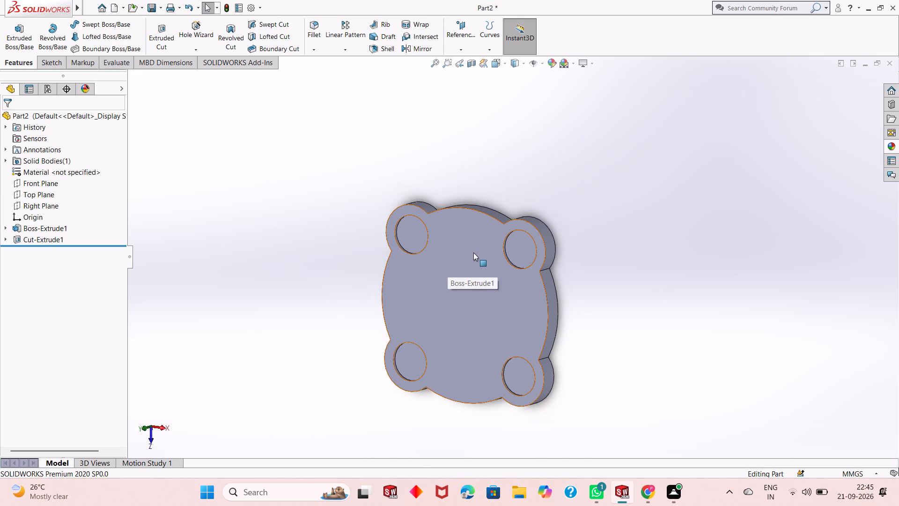
scroll(473, 253, down, 1)
scroll(473, 254, up, 2)
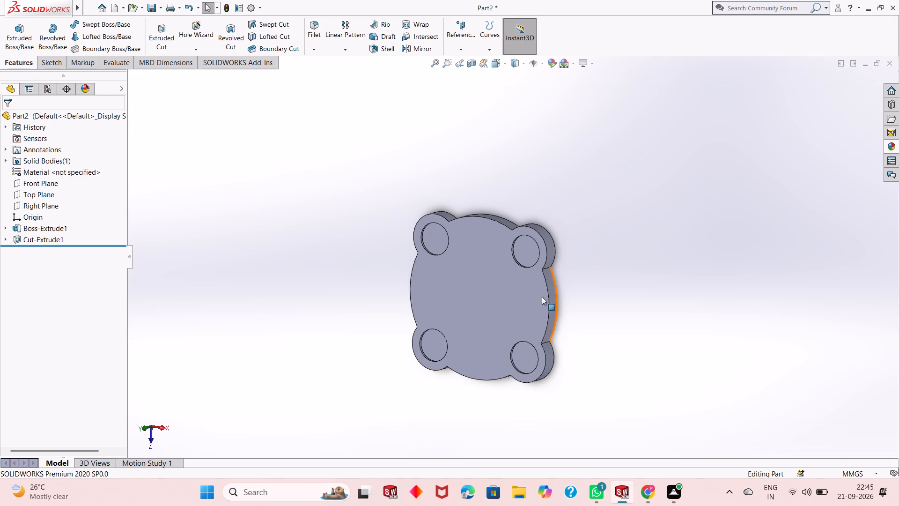
scroll(520, 299, down, 3)
scroll(520, 299, up, 3)
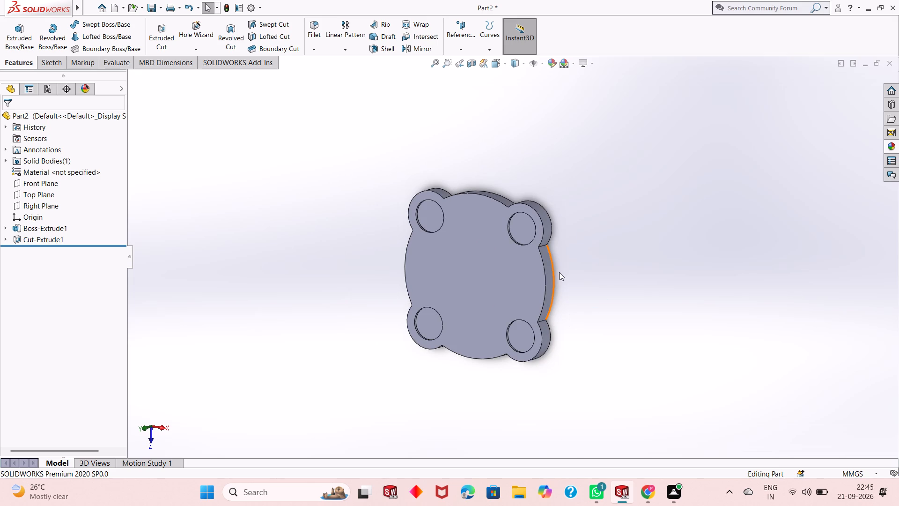
middle_drag(559, 272, 581, 269)
middle_drag(576, 246, 567, 255)
scroll(487, 247, down, 2)
middle_drag(479, 246, 481, 236)
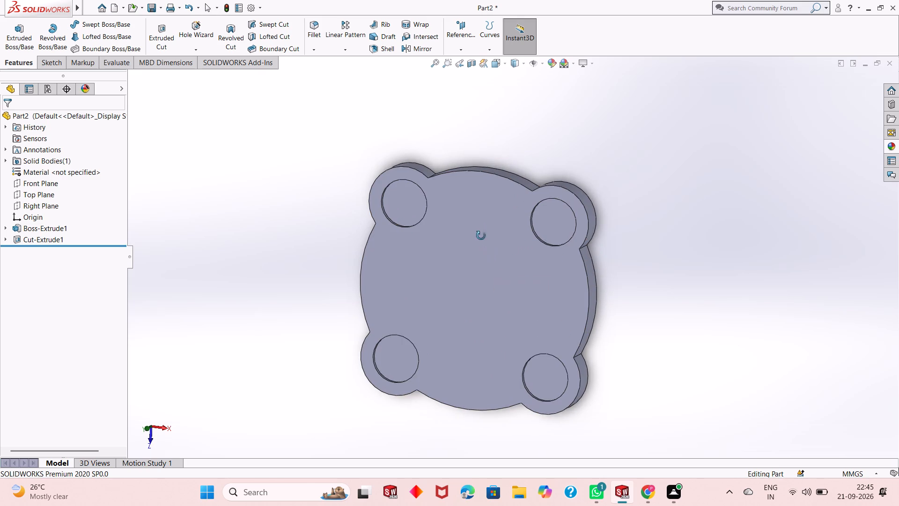
middle_drag(481, 236, 587, 199)
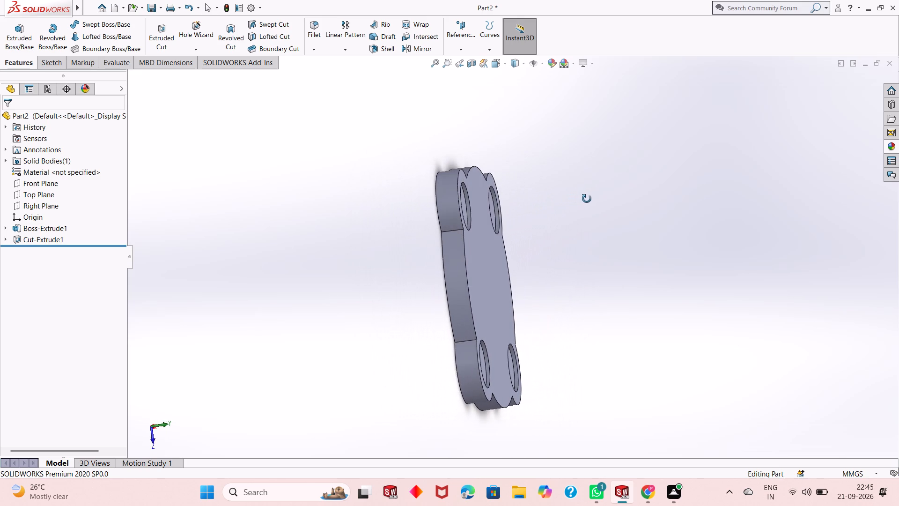
Examine the lobed plate's recessed face, side edges and four circular recesses from several angles and distances.
middle_drag(587, 199, 453, 250)
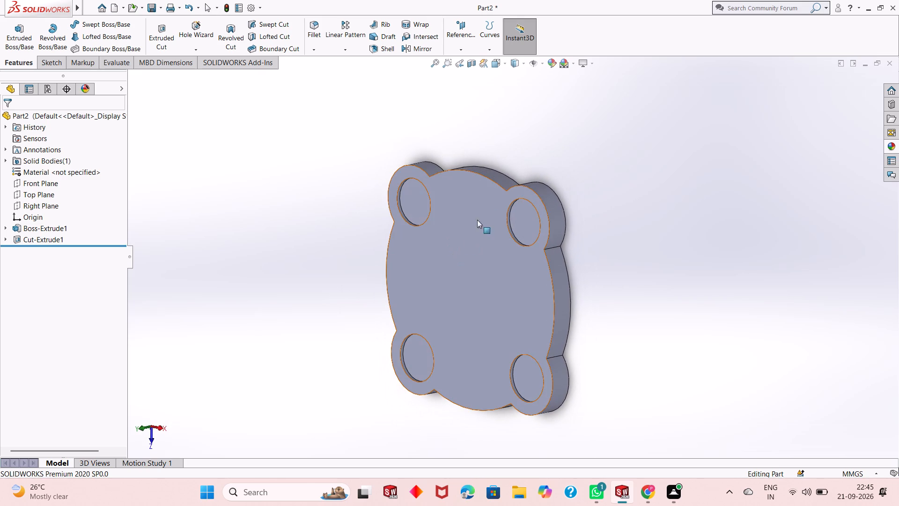
scroll(498, 150, down, 1)
scroll(442, 288, up, 1)
scroll(520, 310, up, 2)
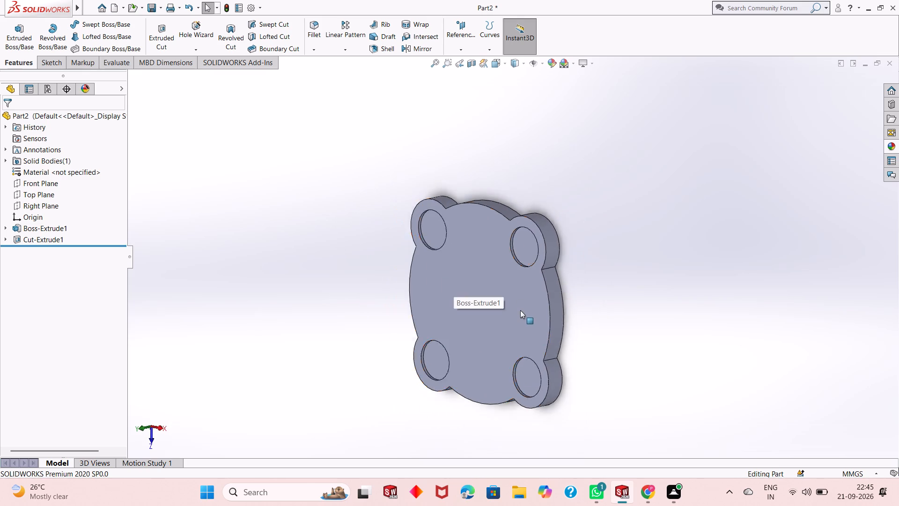
scroll(520, 310, up, 1)
middle_drag(556, 301, 624, 286)
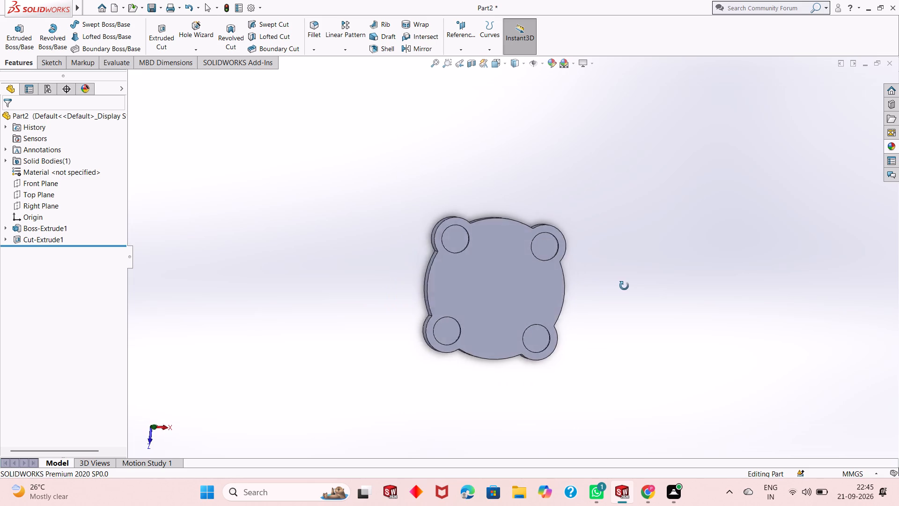
middle_drag(624, 286, 567, 292)
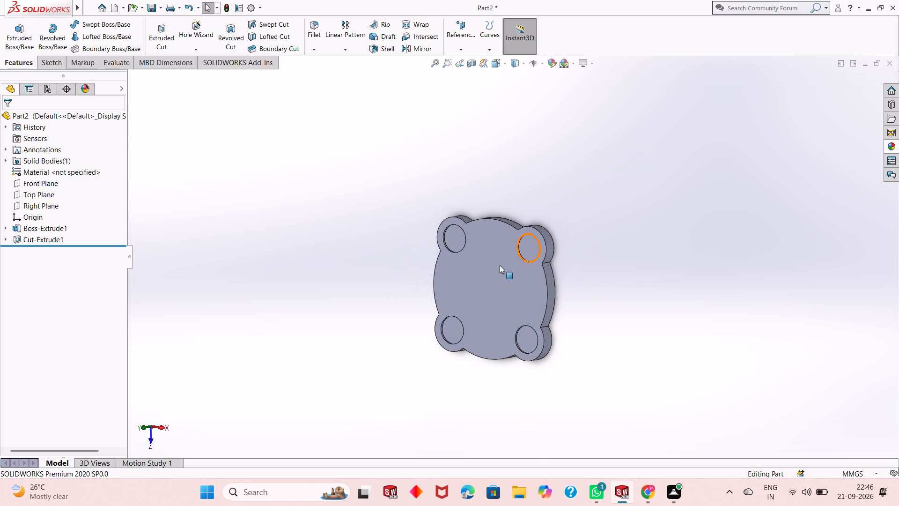
scroll(500, 265, down, 4)
middle_click(523, 294)
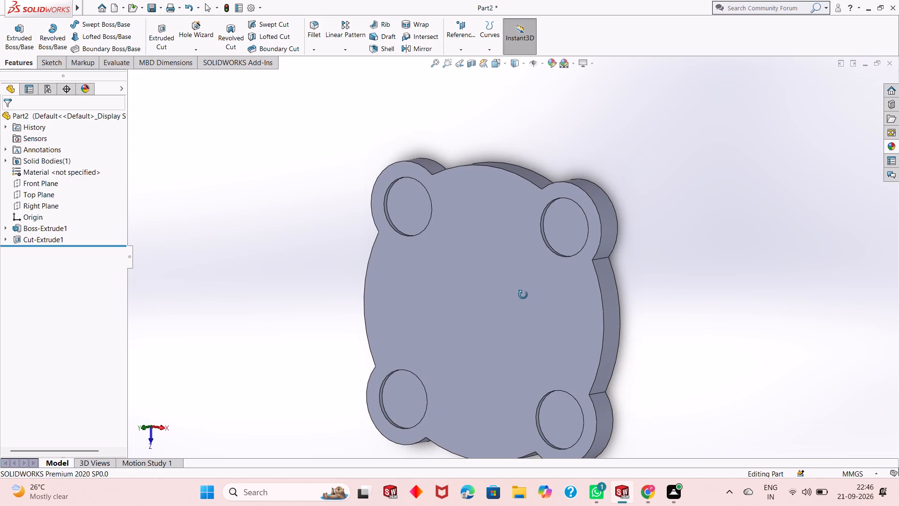
scroll(514, 287, up, 3)
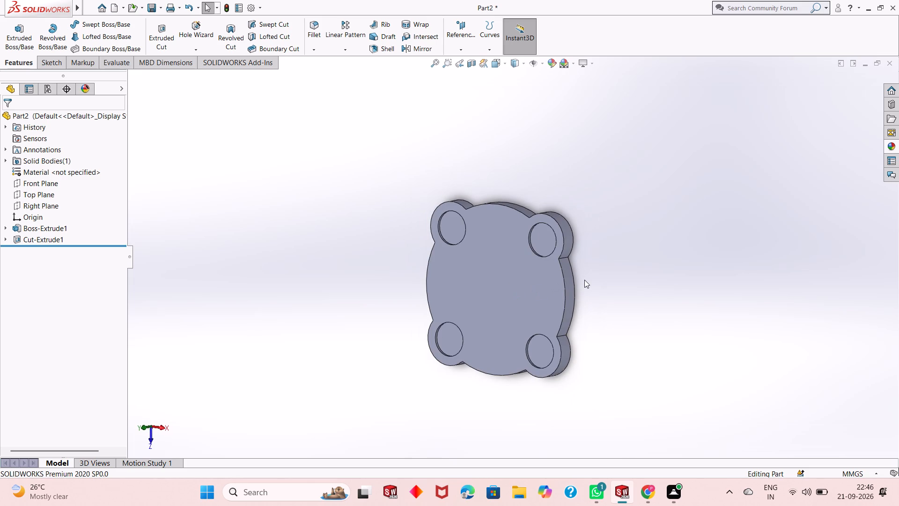
middle_drag(585, 280, 610, 277)
middle_drag(611, 276, 602, 284)
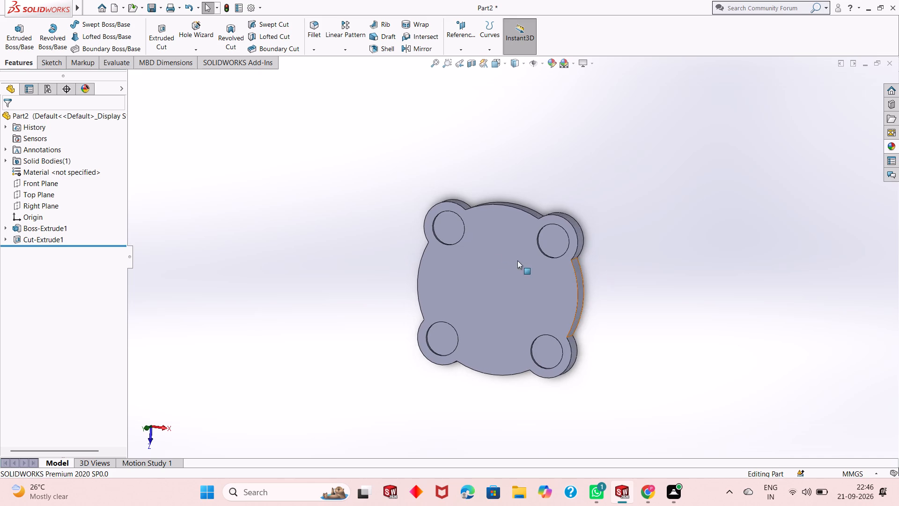
scroll(493, 255, down, 3)
scroll(501, 267, up, 4)
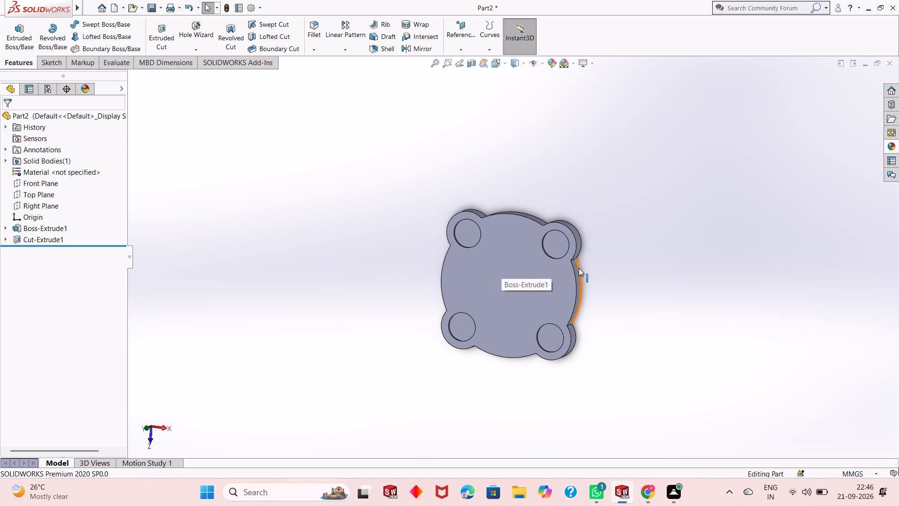
scroll(579, 268, down, 2)
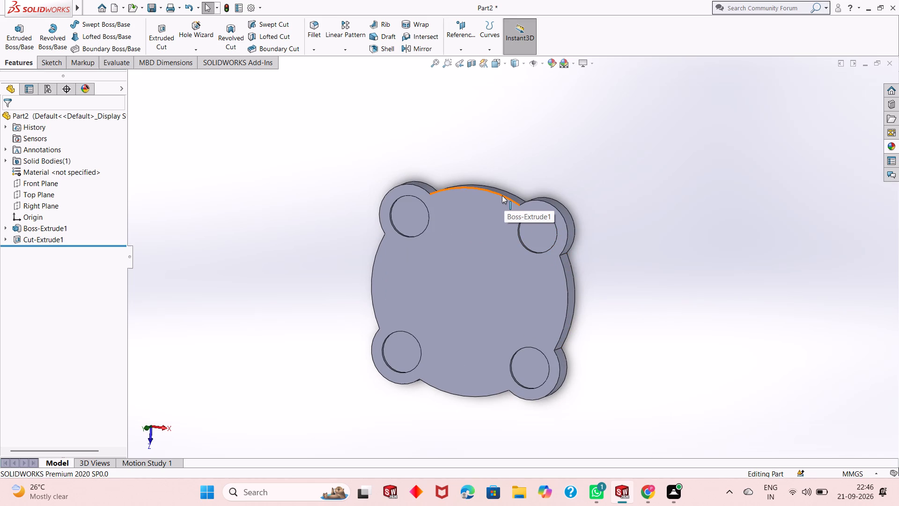
scroll(479, 268, down, 2)
scroll(476, 270, up, 4)
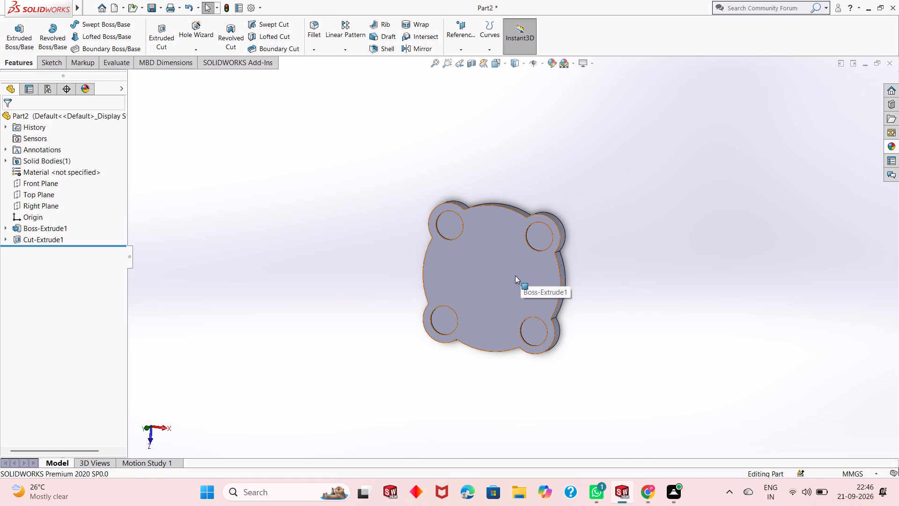
middle_drag(570, 265, 570, 266)
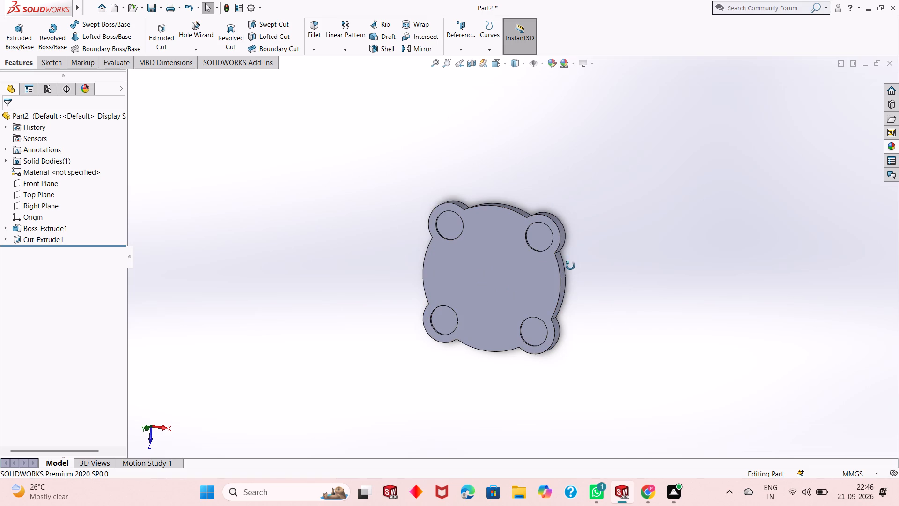
middle_drag(570, 266, 575, 272)
scroll(517, 236, down, 2)
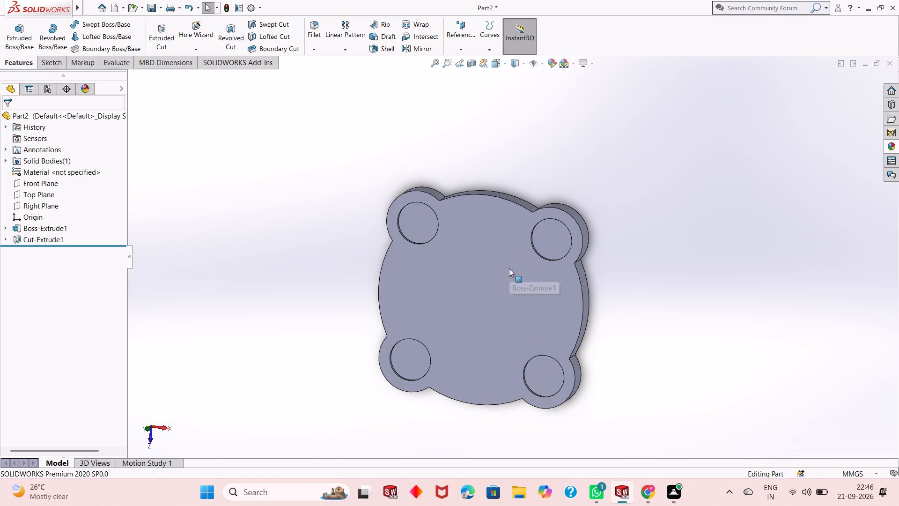
scroll(509, 268, up, 1)
middle_drag(586, 284, 575, 264)
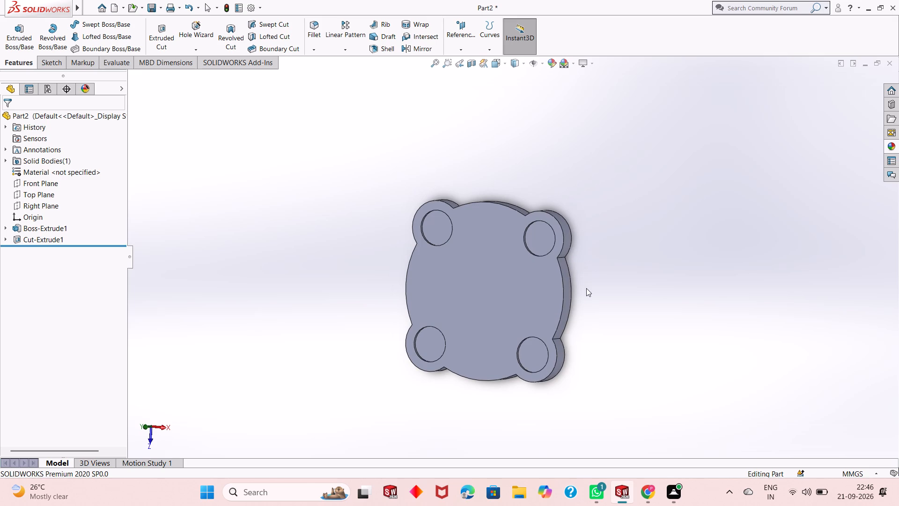
middle_drag(586, 289, 626, 282)
scroll(567, 279, up, 4)
middle_drag(576, 268, 570, 277)
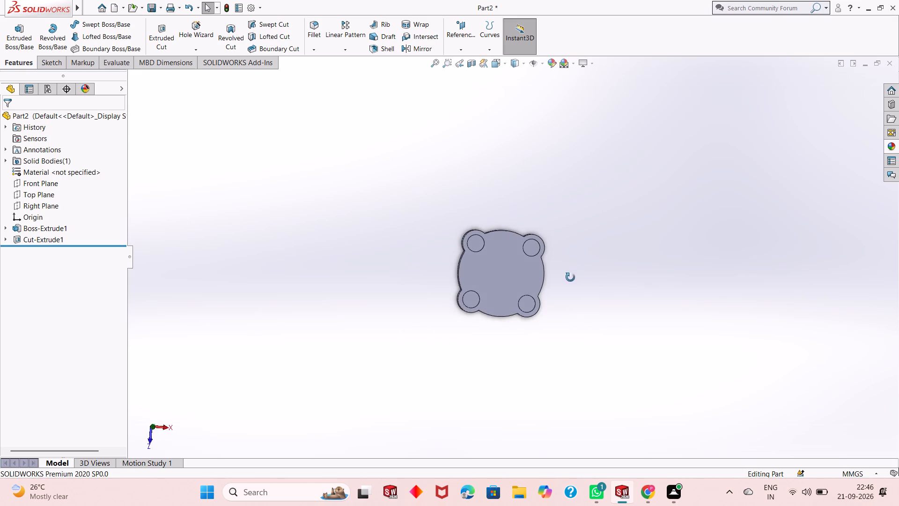
middle_drag(570, 277, 533, 295)
scroll(525, 264, down, 4)
scroll(493, 235, down, 2)
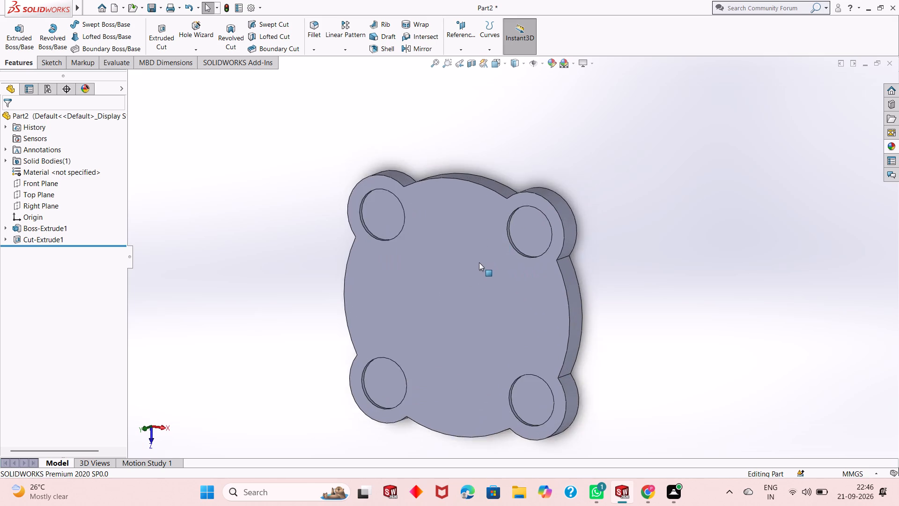
scroll(479, 263, up, 2)
middle_drag(473, 265, 583, 241)
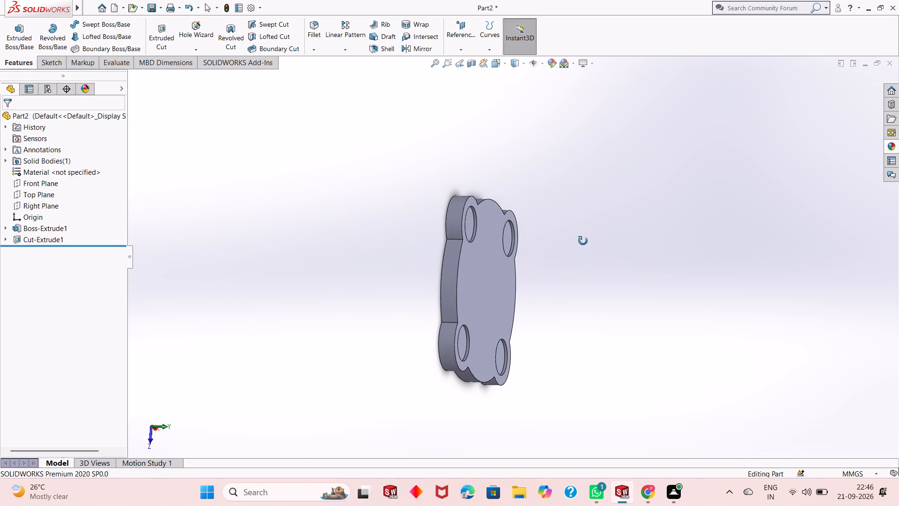
middle_drag(583, 241, 443, 257)
scroll(485, 241, down, 3)
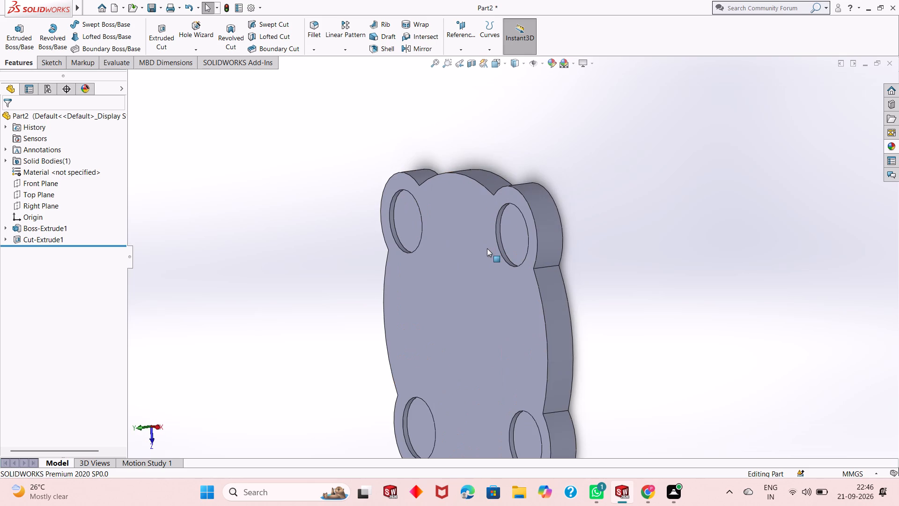
middle_click(487, 249)
scroll(489, 248, up, 4)
middle_drag(479, 256, 519, 244)
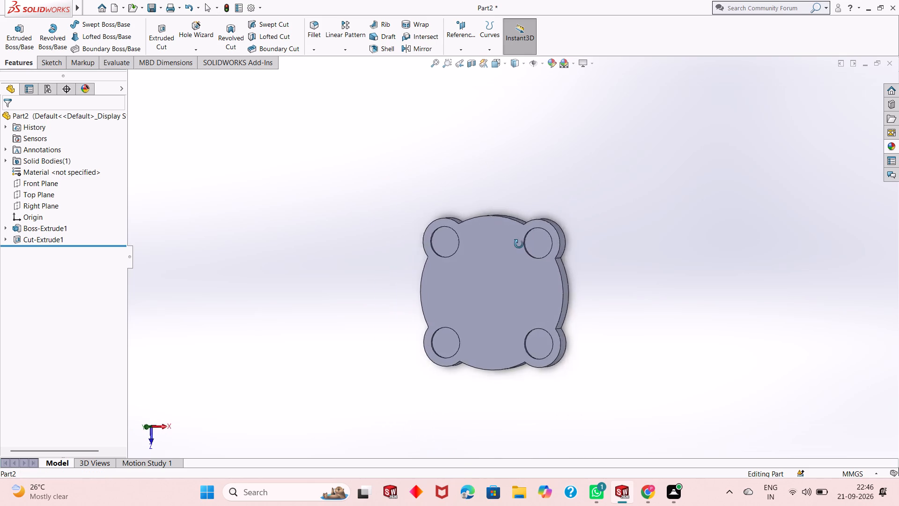
middle_drag(519, 244, 512, 260)
scroll(500, 260, up, 2)
middle_drag(496, 257, 567, 244)
scroll(538, 251, down, 4)
middle_drag(556, 261, 506, 284)
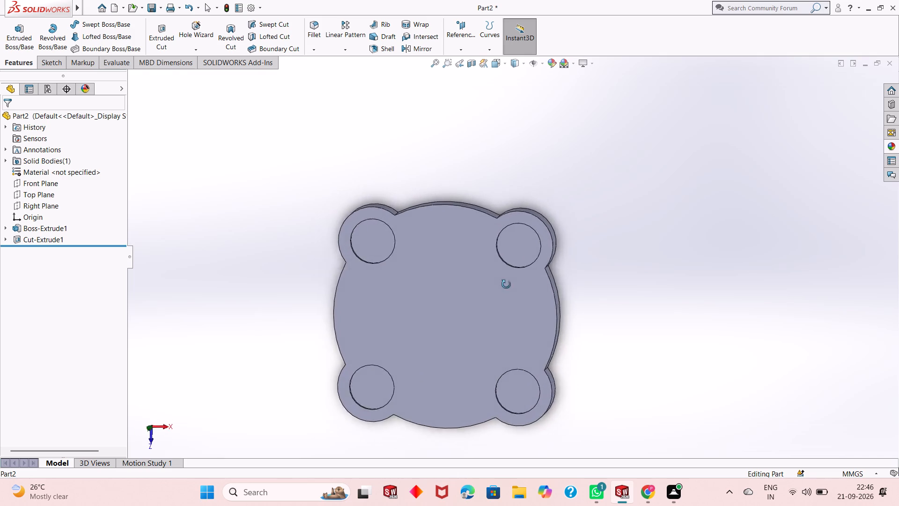
middle_drag(506, 284, 486, 269)
scroll(486, 269, up, 1)
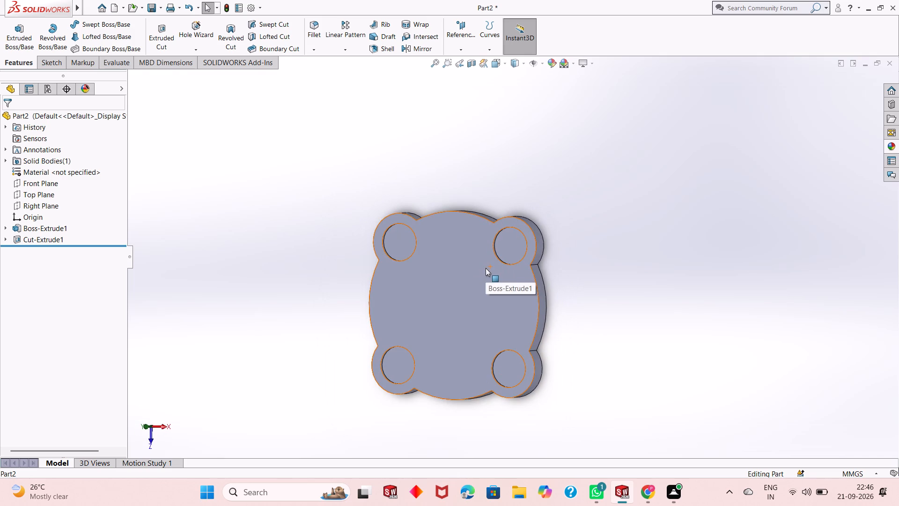
scroll(559, 277, up, 3)
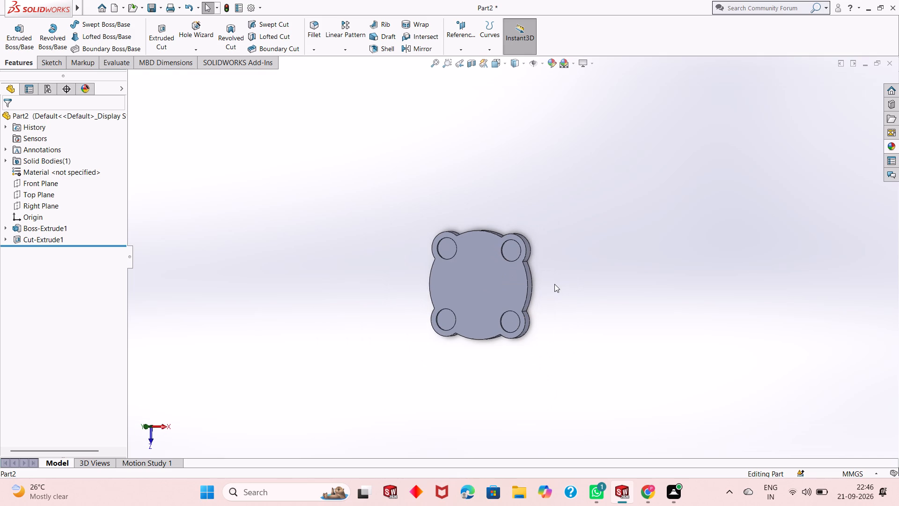
middle_drag(549, 279, 548, 288)
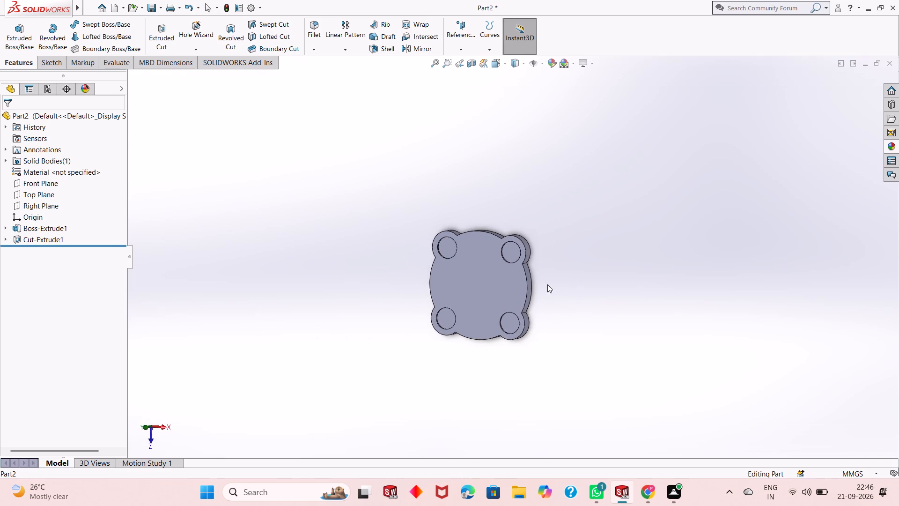
scroll(486, 261, down, 4)
scroll(457, 263, up, 3)
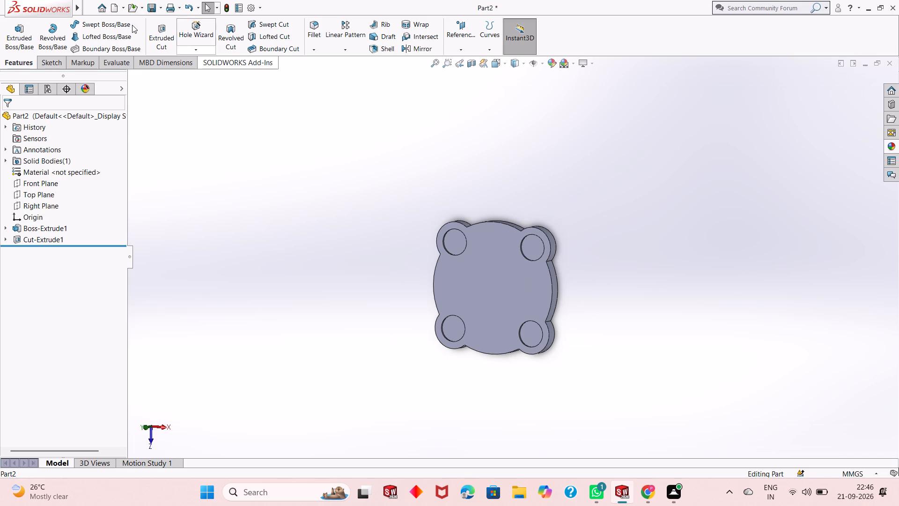
In a new sketch on the upper-left recess floor, draw centred circles of about 3.4 mm radius in the upper-left, upper-right and lower-left recesses.
click(50, 61)
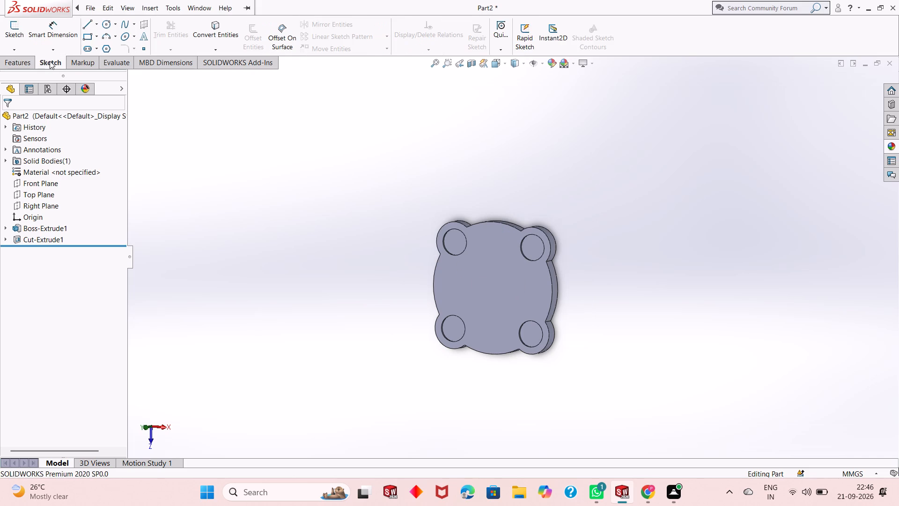
click(460, 238)
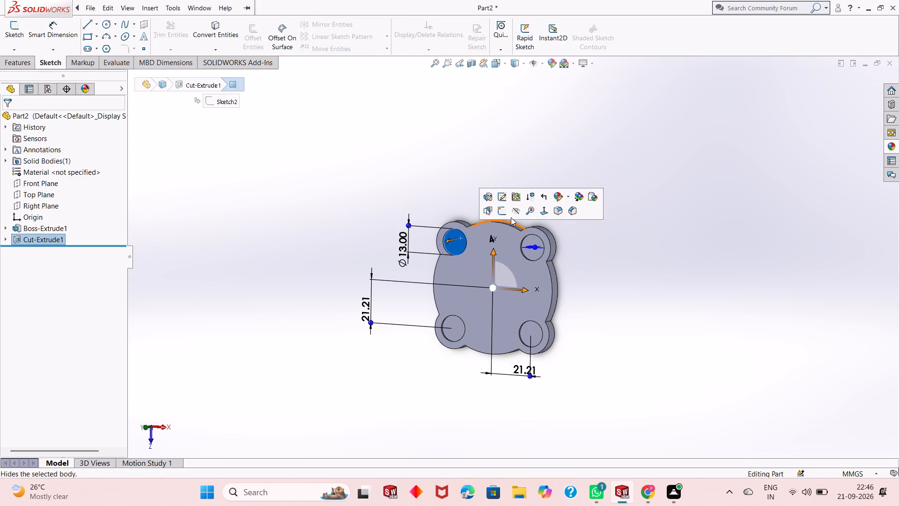
click(500, 212)
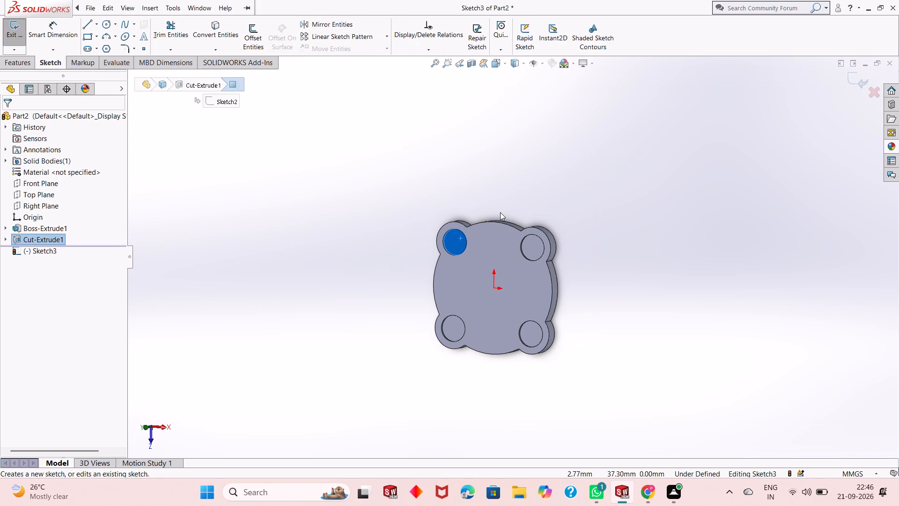
key(ctrl+8)
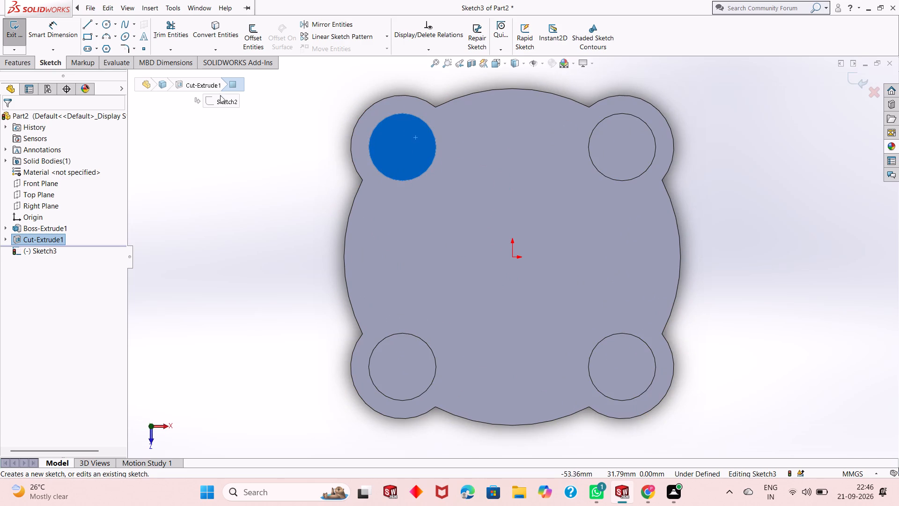
click(107, 24)
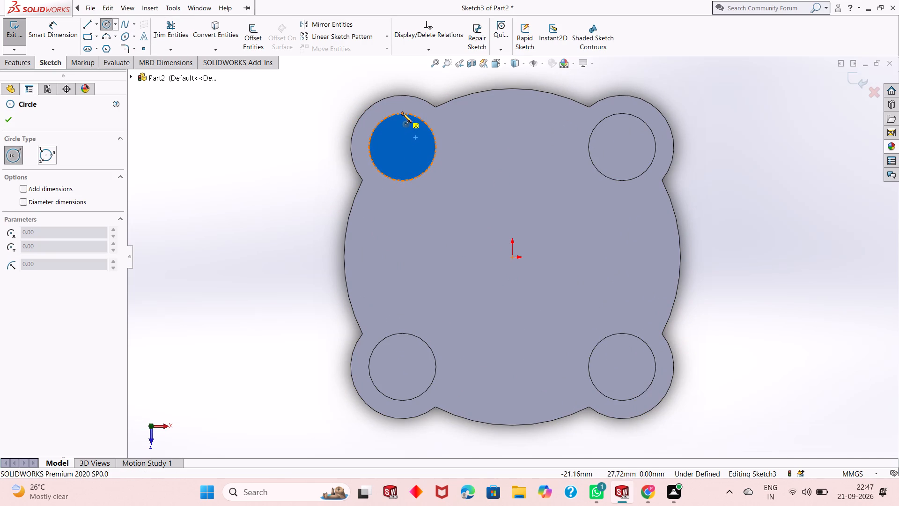
click(403, 147)
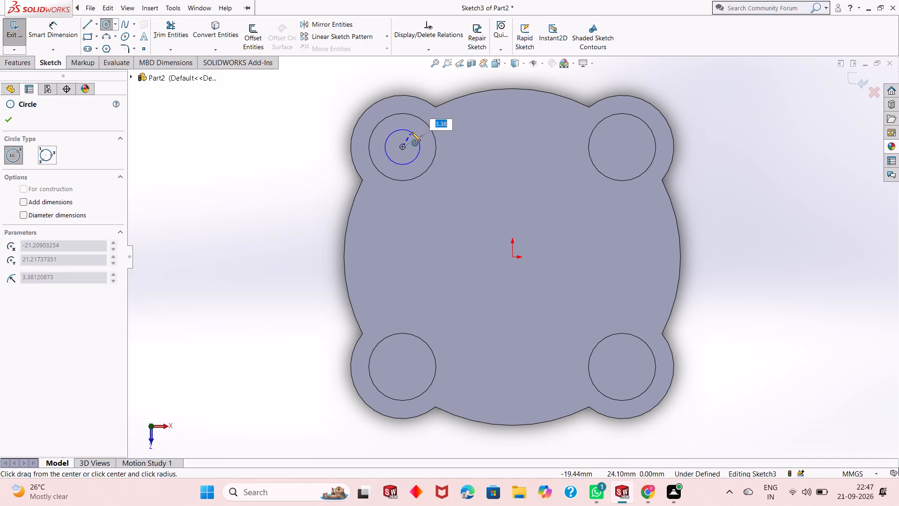
click(412, 132)
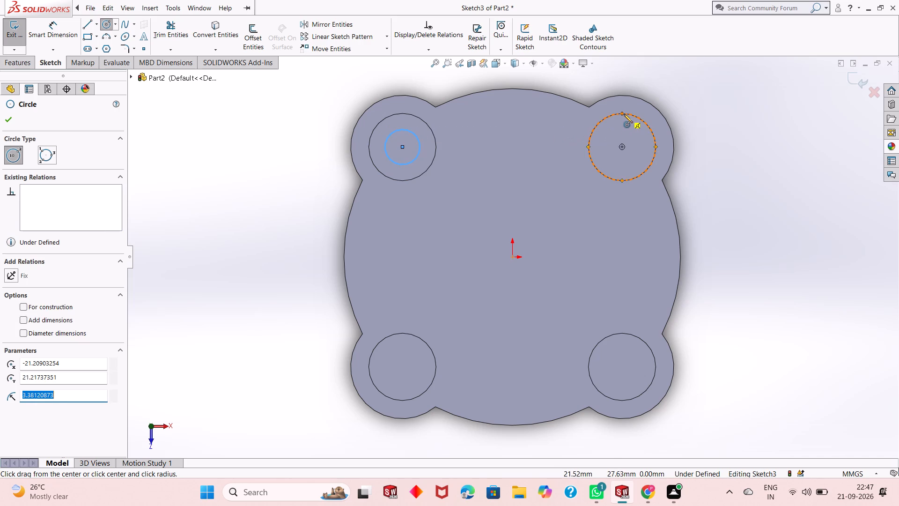
click(622, 148)
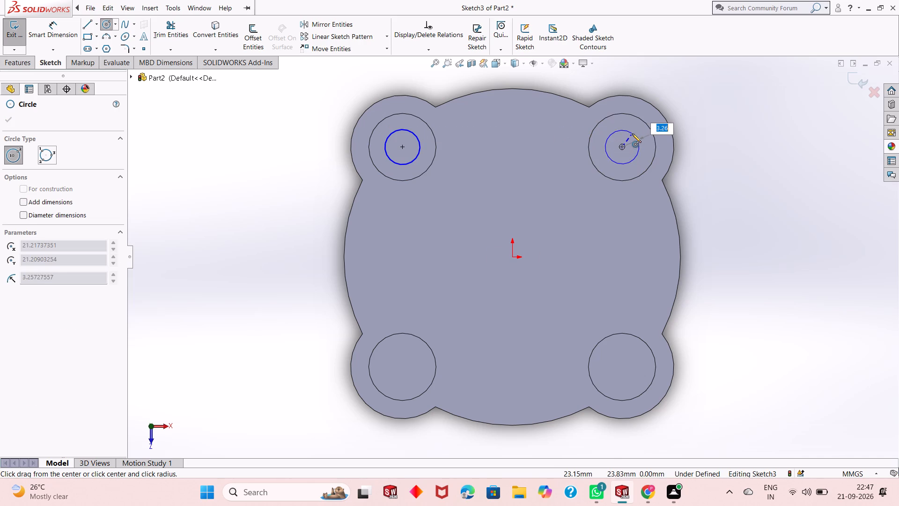
click(632, 133)
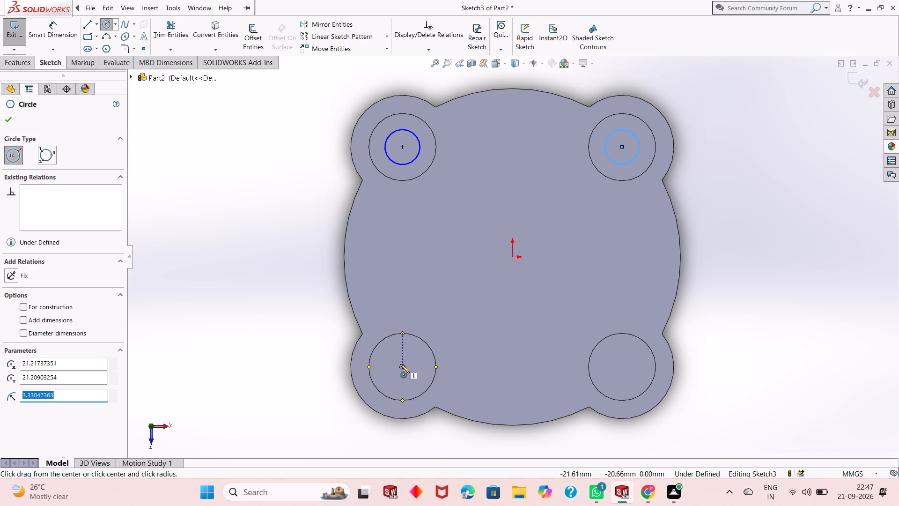
click(402, 367)
click(413, 353)
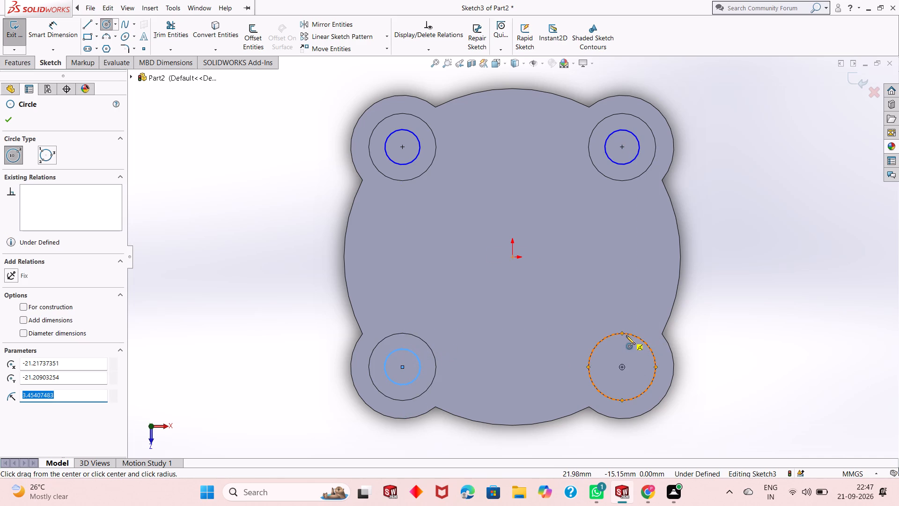
click(623, 366)
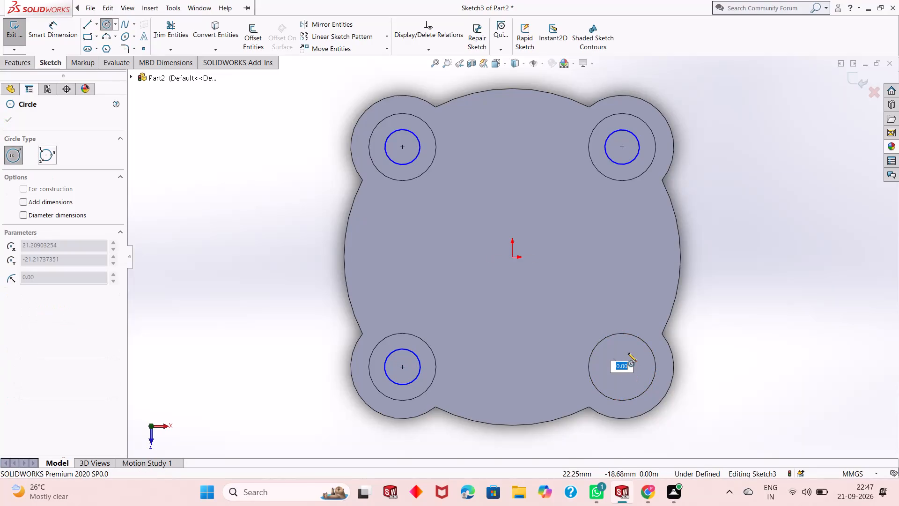
key(Escape)
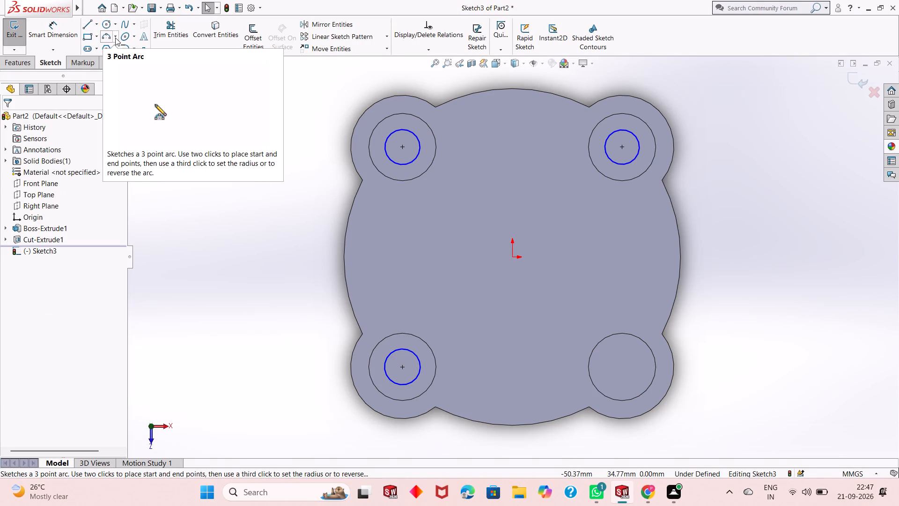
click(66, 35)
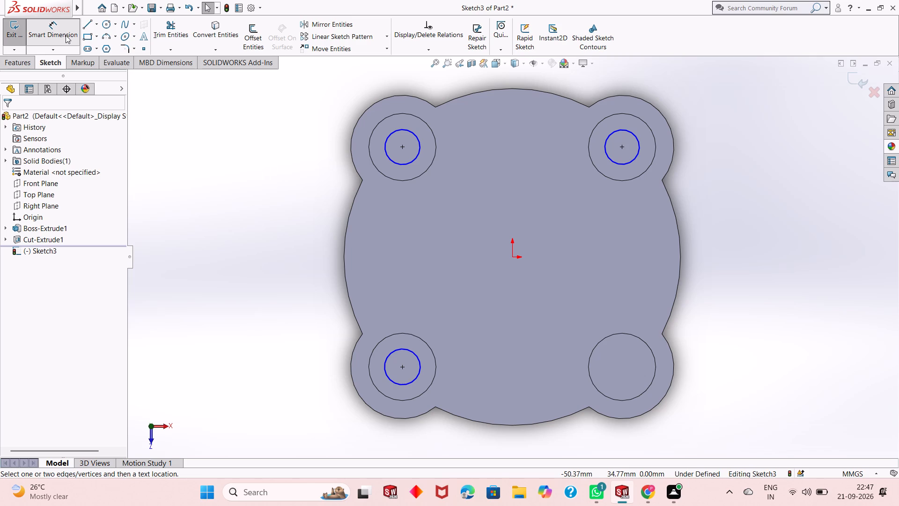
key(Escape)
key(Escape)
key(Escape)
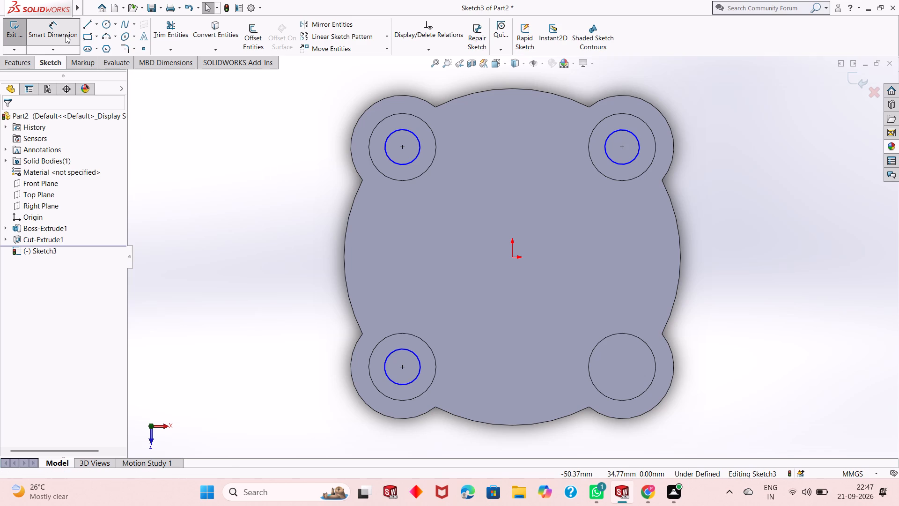
Draw a centred circle of about 3.3 mm radius in the lower-right recess.
click(107, 24)
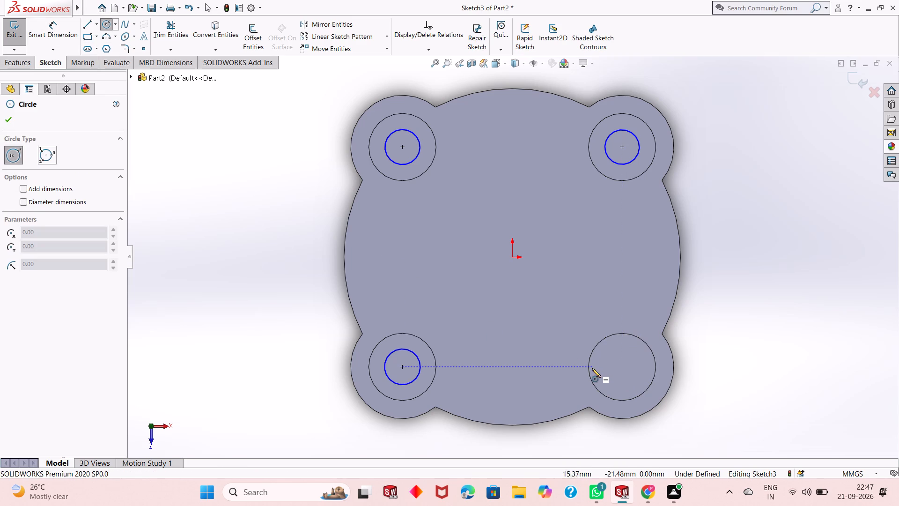
click(623, 367)
click(630, 352)
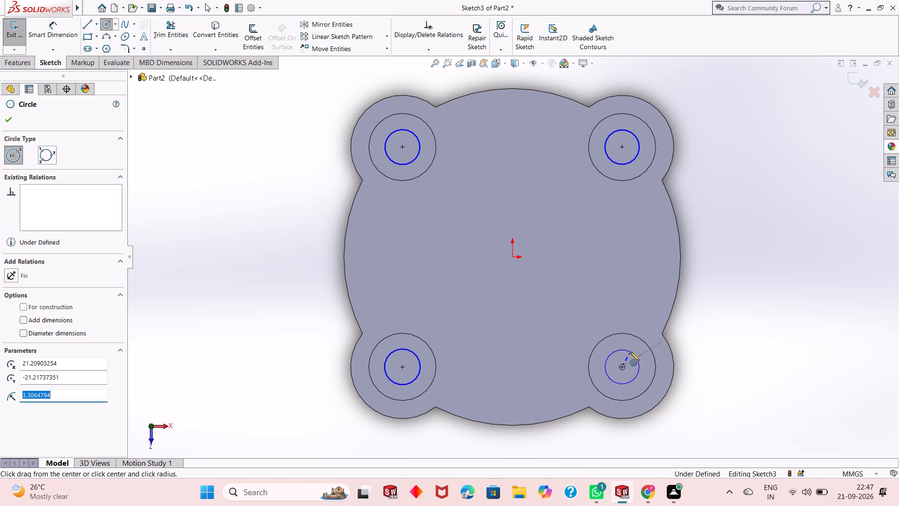
right_click(630, 352)
click(646, 358)
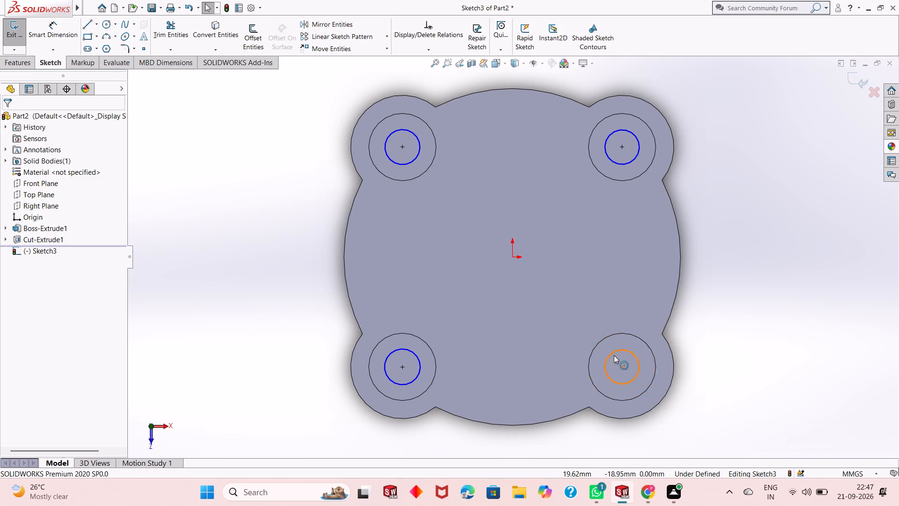
Dimension the inner circles in the upper-left and upper-right recesses to 7 mm diameter each.
scroll(614, 355, up, 1)
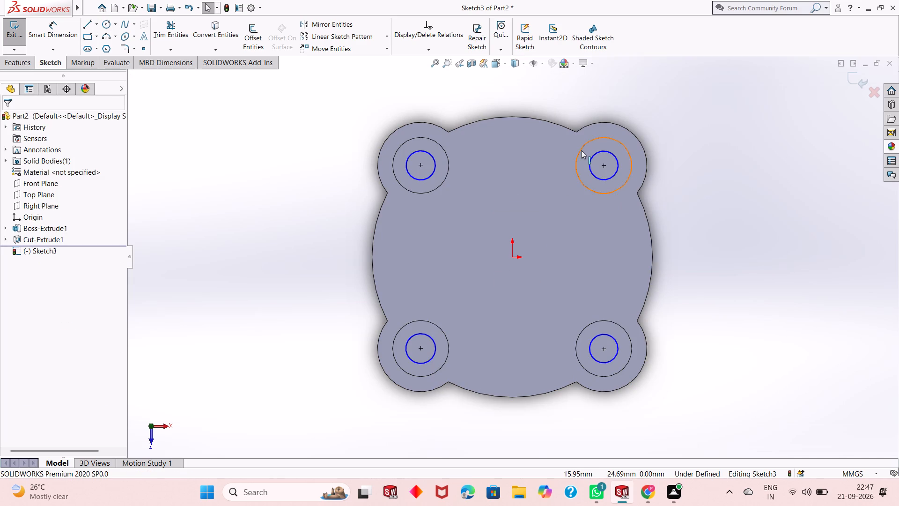
click(11, 61)
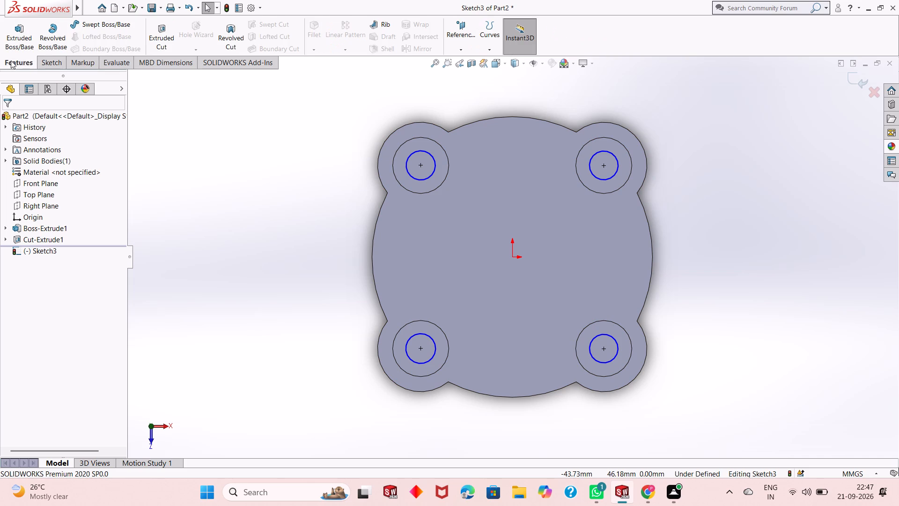
click(46, 60)
click(57, 30)
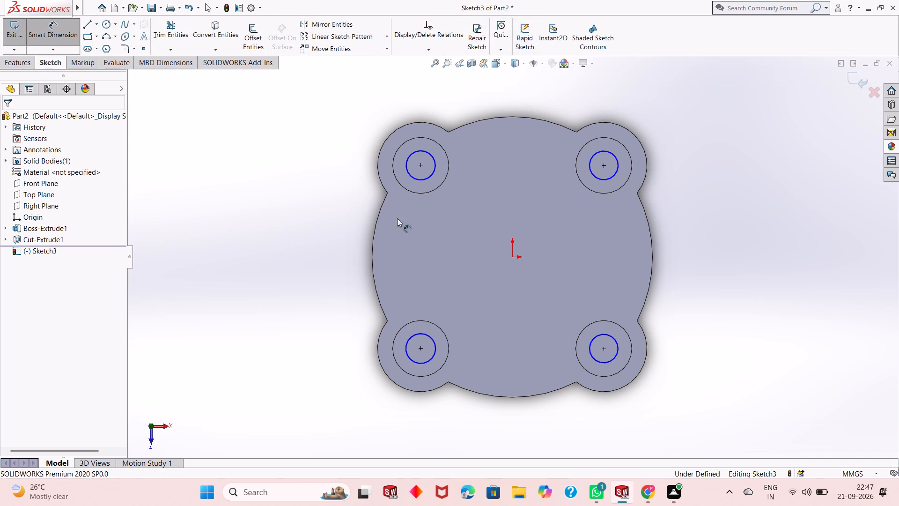
click(410, 175)
click(277, 271)
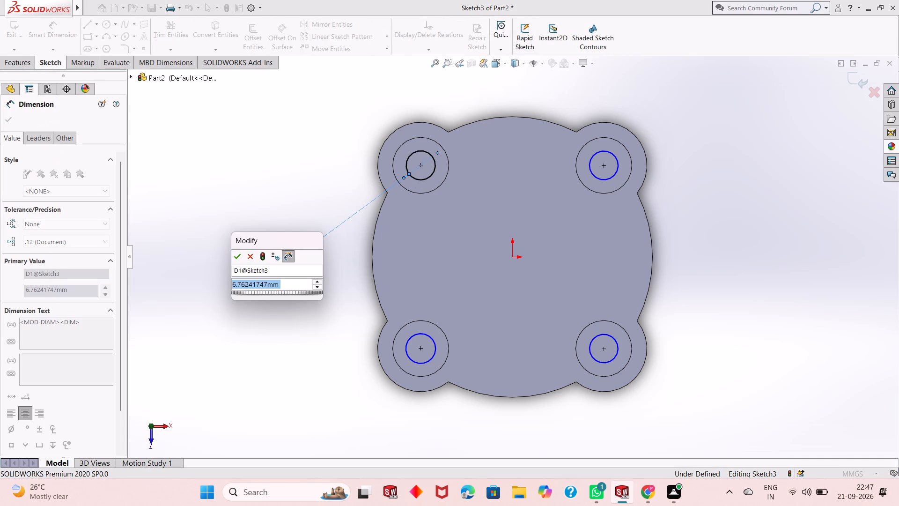
key(7)
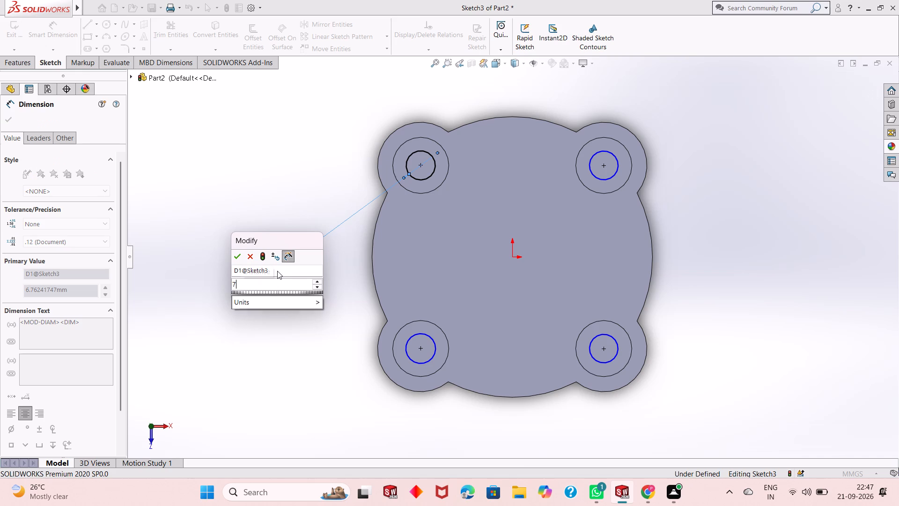
key(Return)
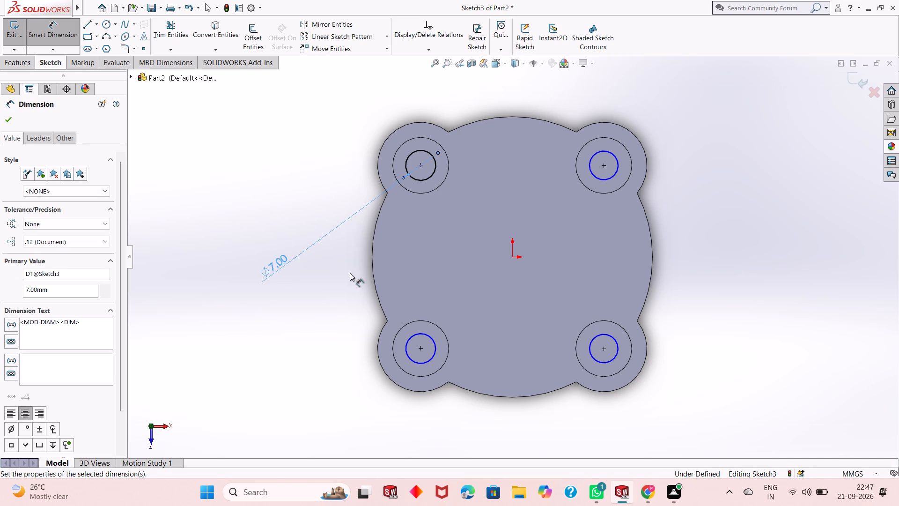
click(601, 179)
click(719, 275)
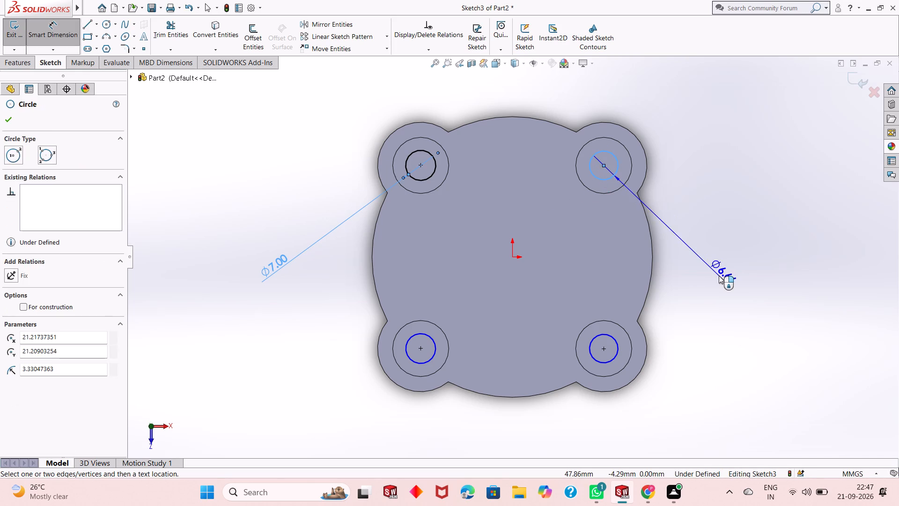
key(7)
key(Return)
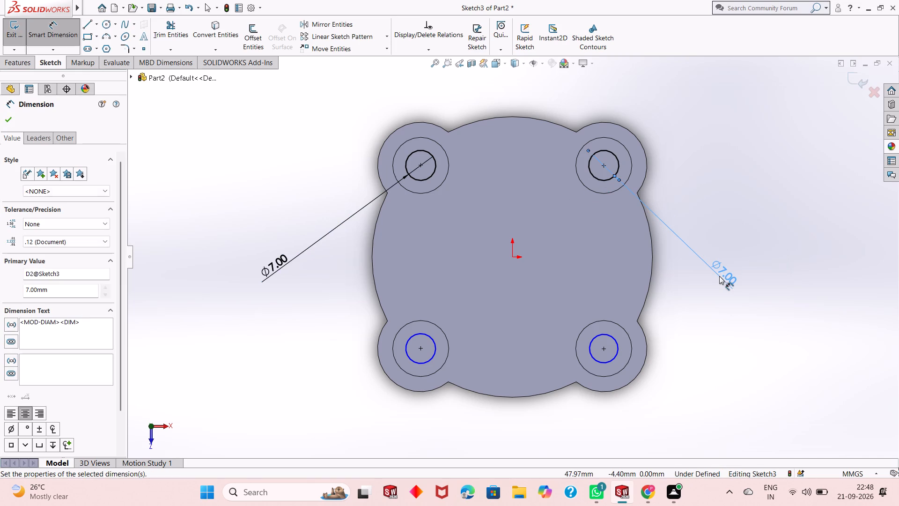
Dimension the inner circles in the lower-right and lower-left recesses to 7 mm diameter each.
click(613, 359)
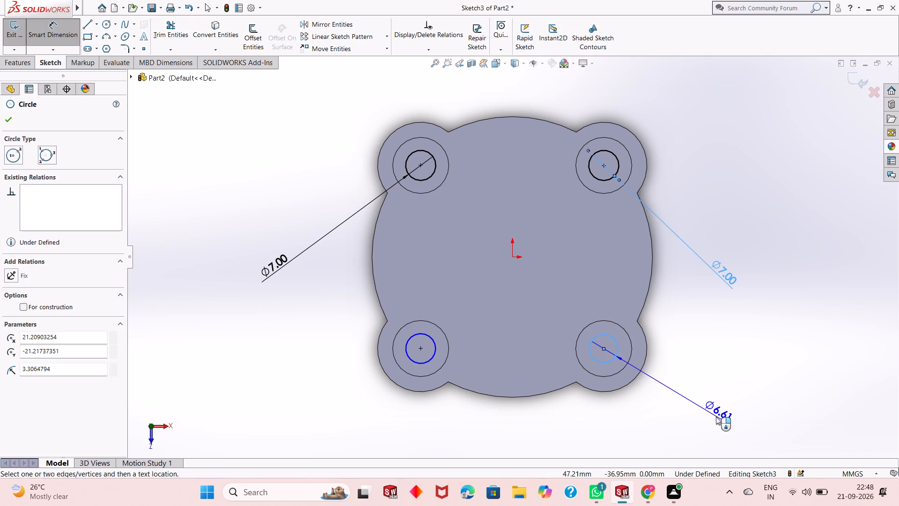
click(716, 417)
key(7)
key(Return)
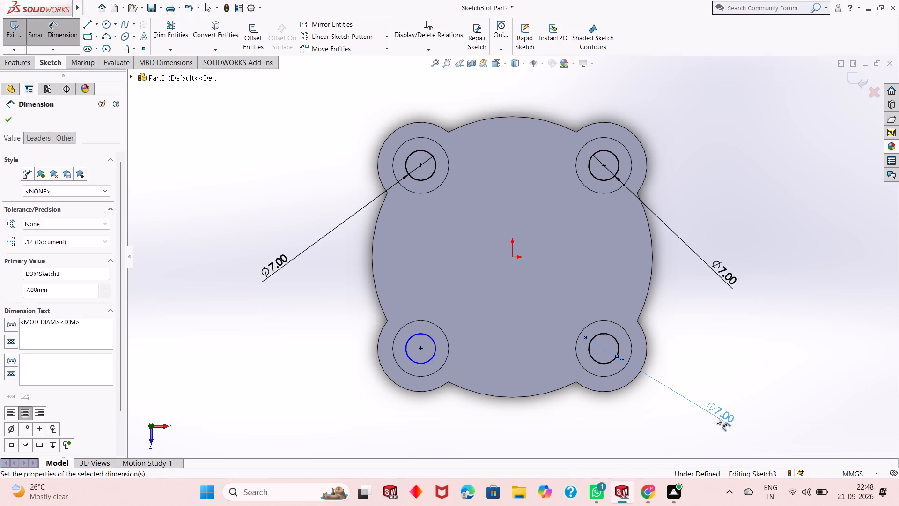
click(415, 362)
click(361, 394)
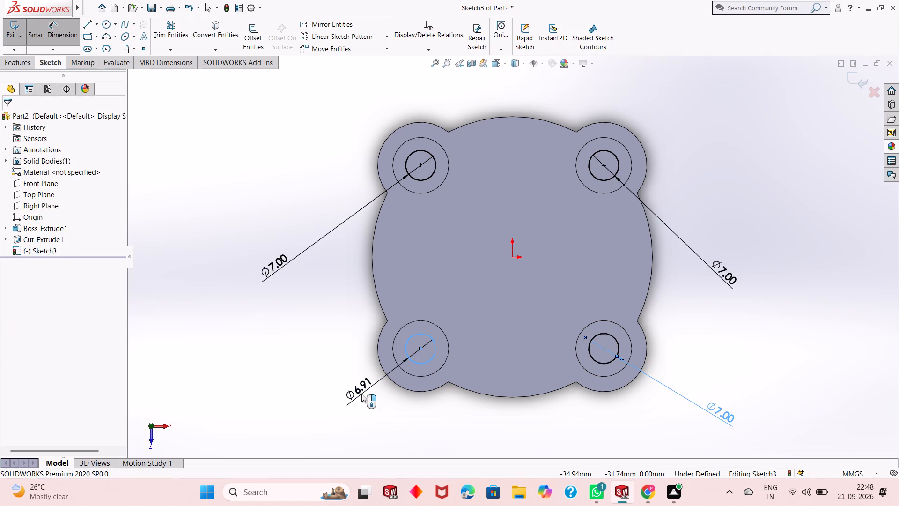
key(7)
key(Return)
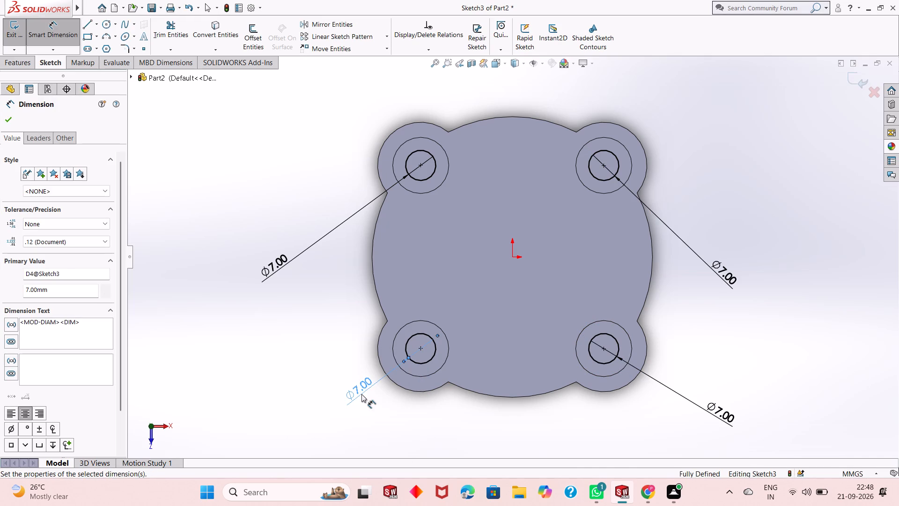
right_click(280, 244)
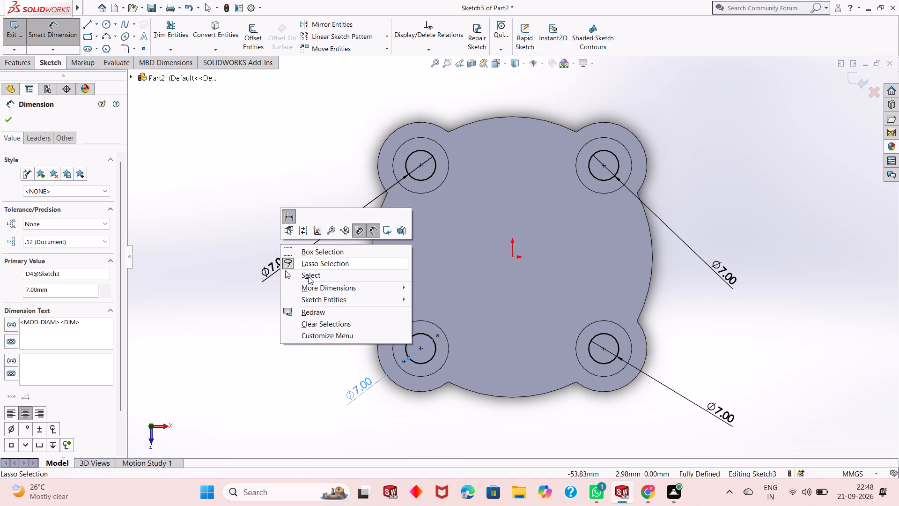
click(308, 276)
Cut-extrude the four 7 mm circles from the recess floors with the Through All end condition.
scroll(462, 293, up, 2)
scroll(528, 243, down, 2)
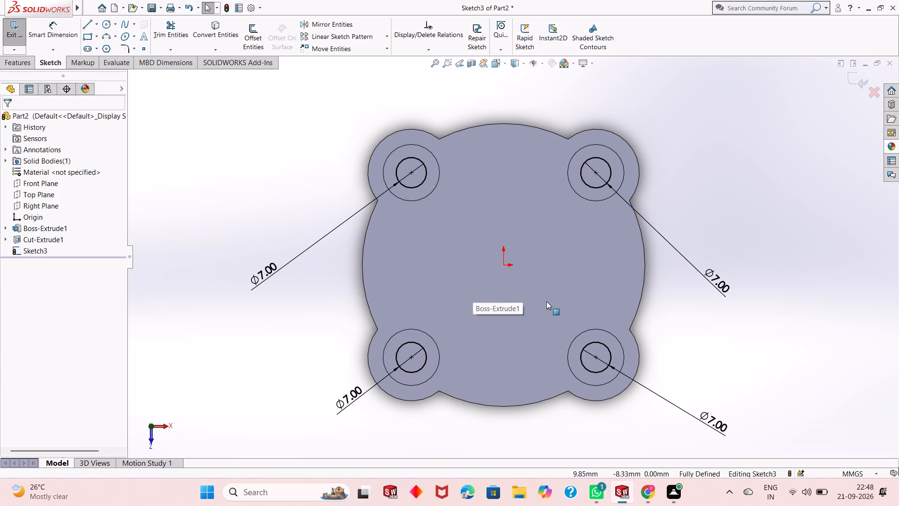
middle_drag(546, 302, 527, 246)
scroll(527, 245, up, 3)
scroll(527, 244, down, 2)
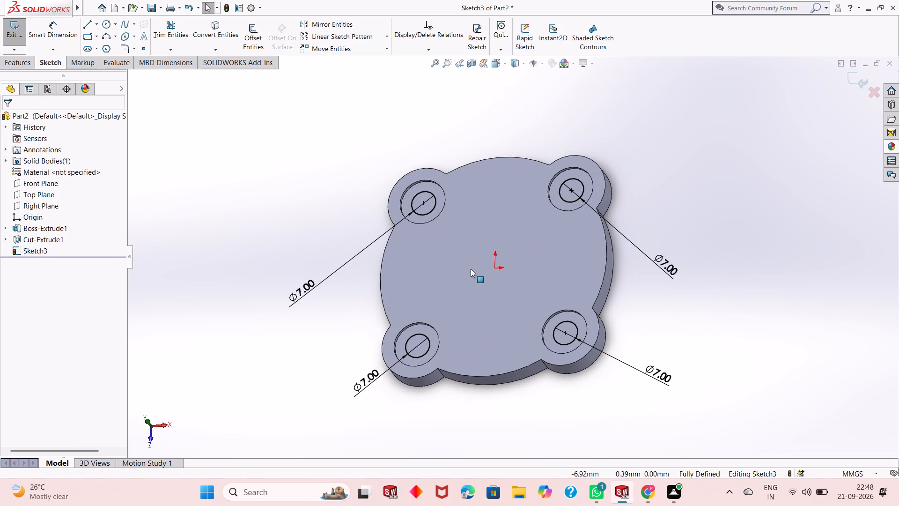
middle_drag(471, 269, 475, 233)
scroll(475, 232, down, 3)
middle_drag(489, 289, 501, 272)
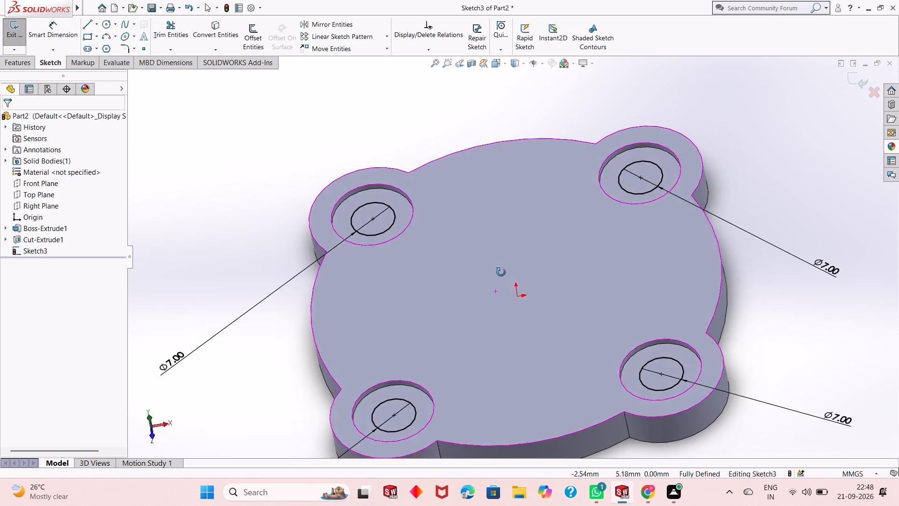
middle_drag(501, 272, 493, 253)
scroll(493, 267, up, 3)
middle_drag(545, 257, 548, 263)
click(0, 60)
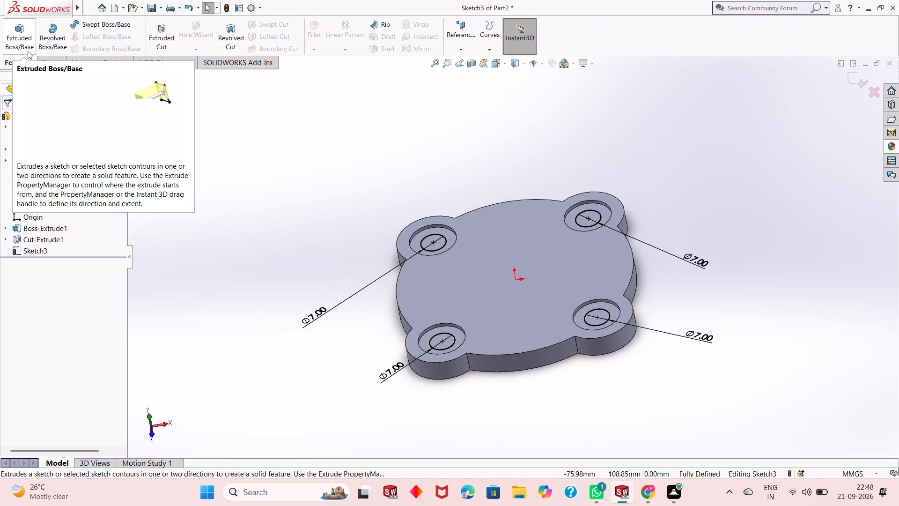
click(168, 41)
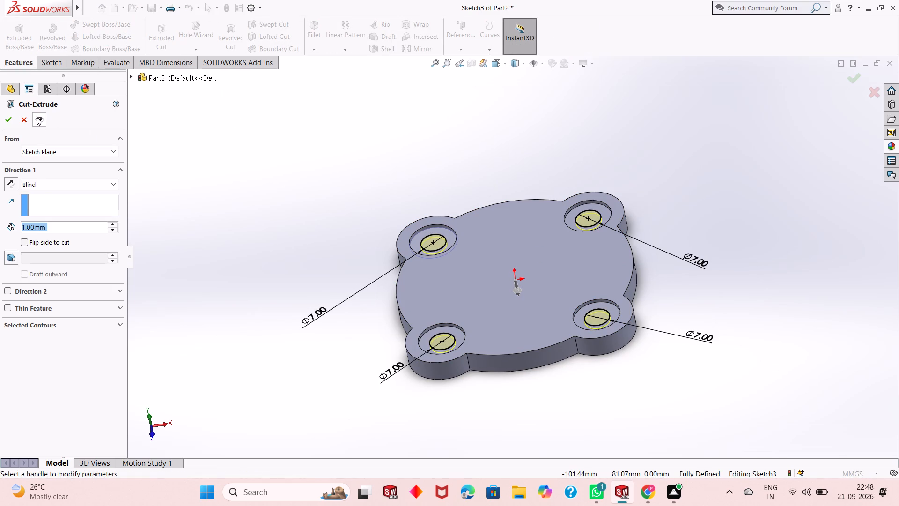
click(69, 183)
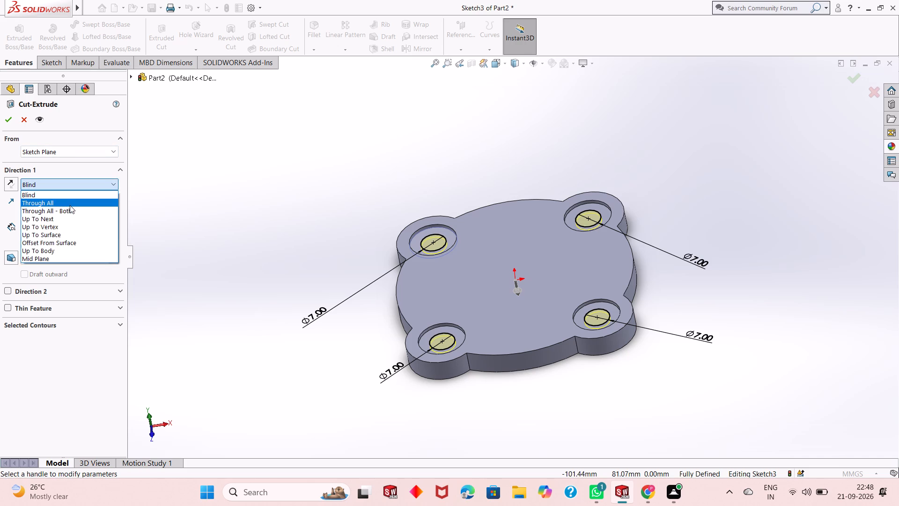
click(70, 205)
click(9, 118)
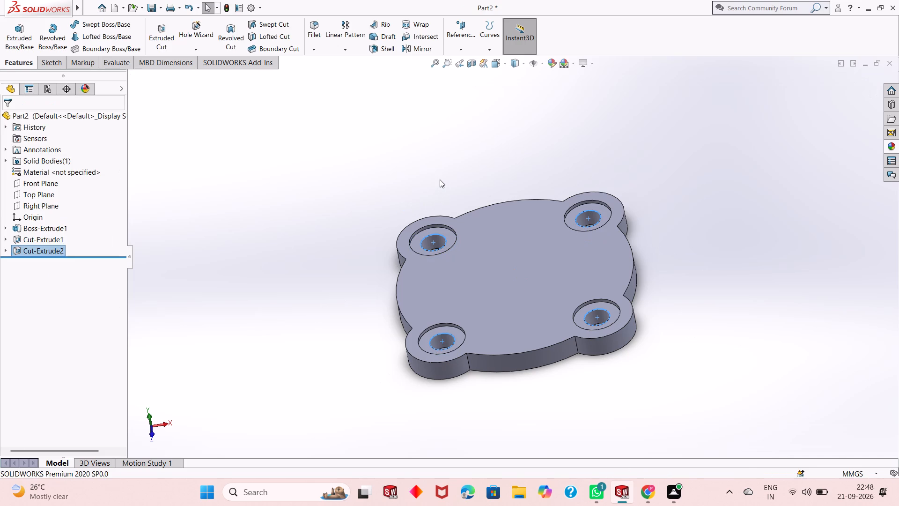
click(440, 179)
Examine the plate and its four stepped lobe holes from several angles and face-on from the top.
middle_drag(462, 199, 482, 249)
middle_drag(488, 245, 398, 188)
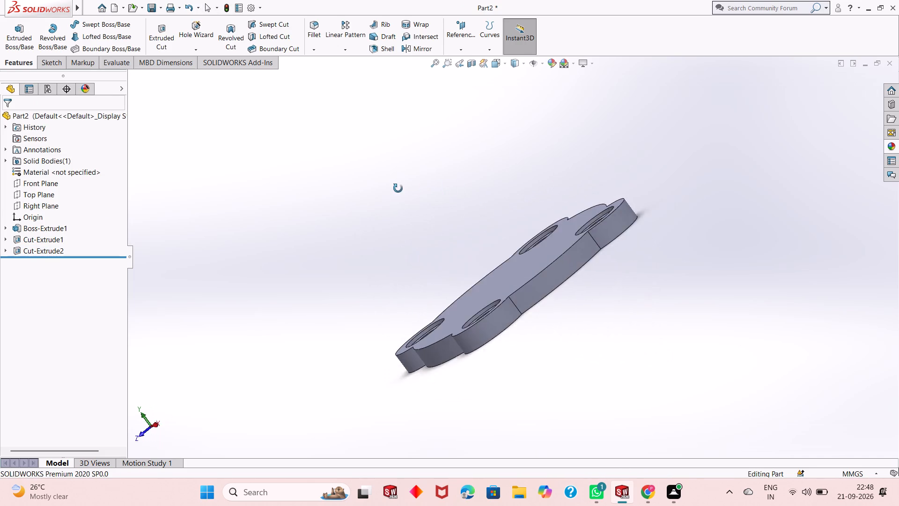
middle_drag(398, 188, 544, 166)
middle_drag(577, 287, 518, 223)
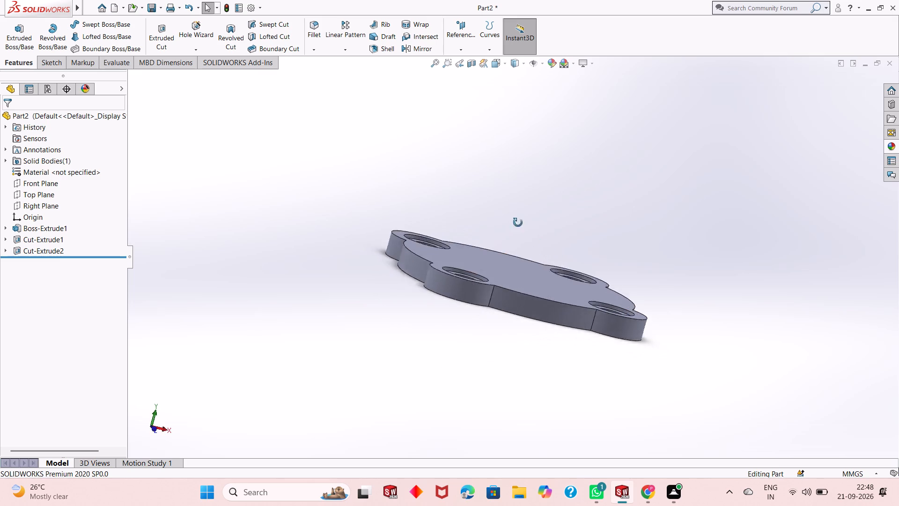
middle_drag(518, 223, 453, 295)
scroll(509, 238, down, 3)
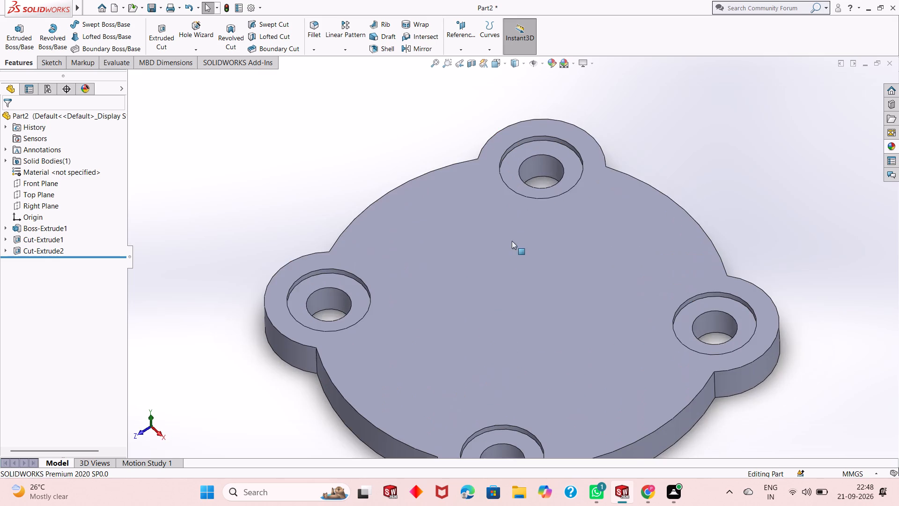
scroll(522, 258, up, 2)
middle_drag(538, 251, 554, 261)
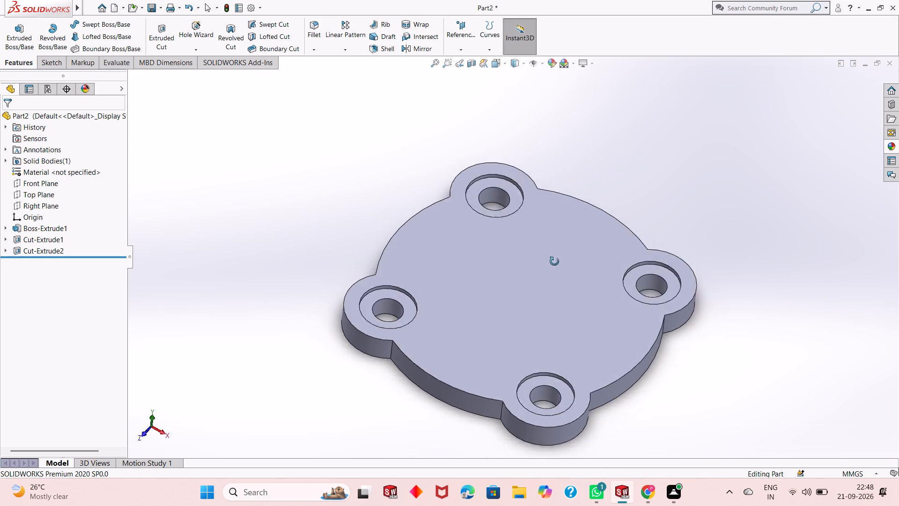
middle_drag(554, 261, 543, 301)
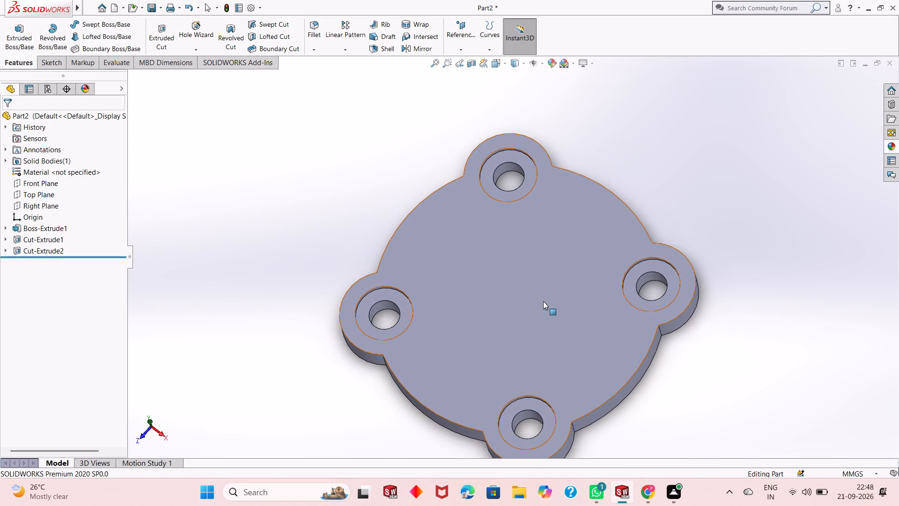
middle_click(517, 239)
scroll(520, 240, up, 1)
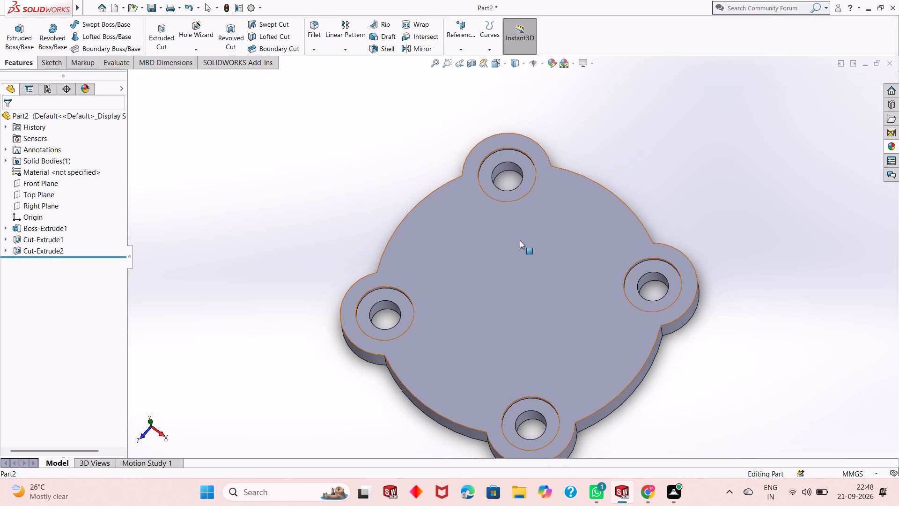
key(ctrl+8)
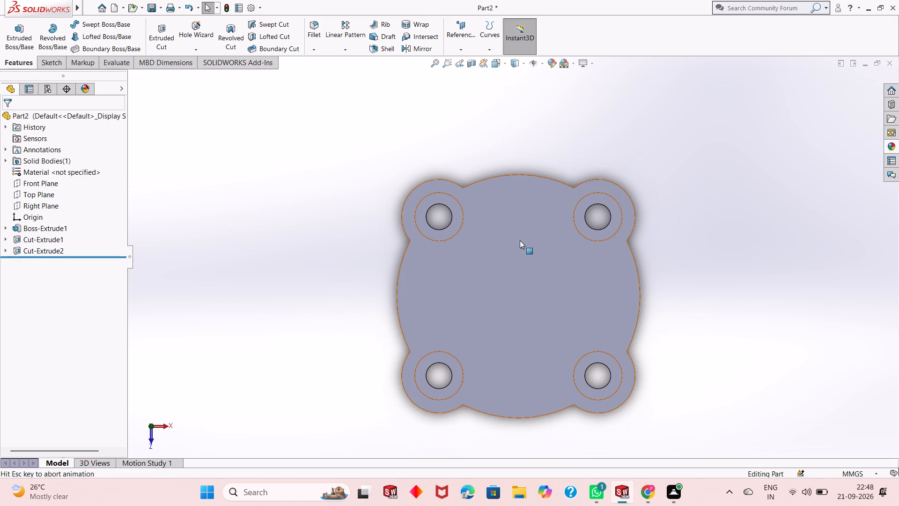
scroll(507, 269, down, 2)
scroll(507, 269, up, 2)
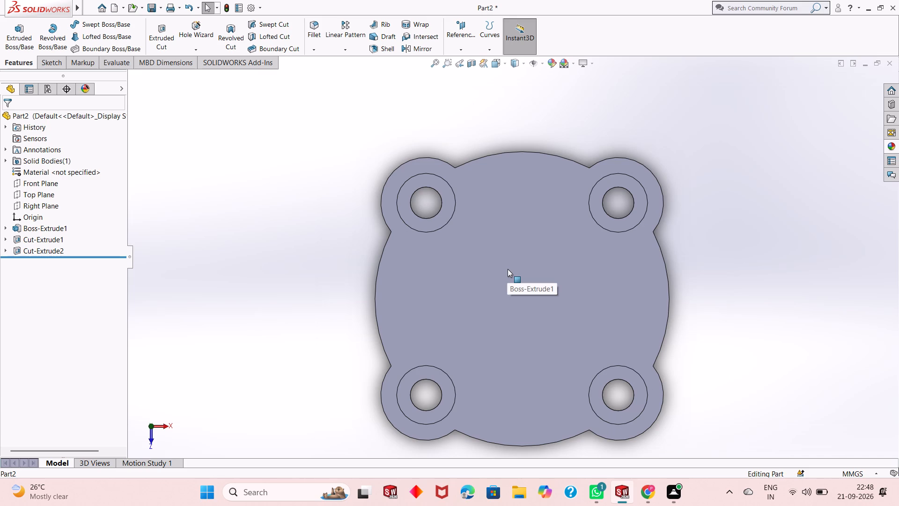
scroll(533, 254, up, 2)
scroll(533, 254, down, 2)
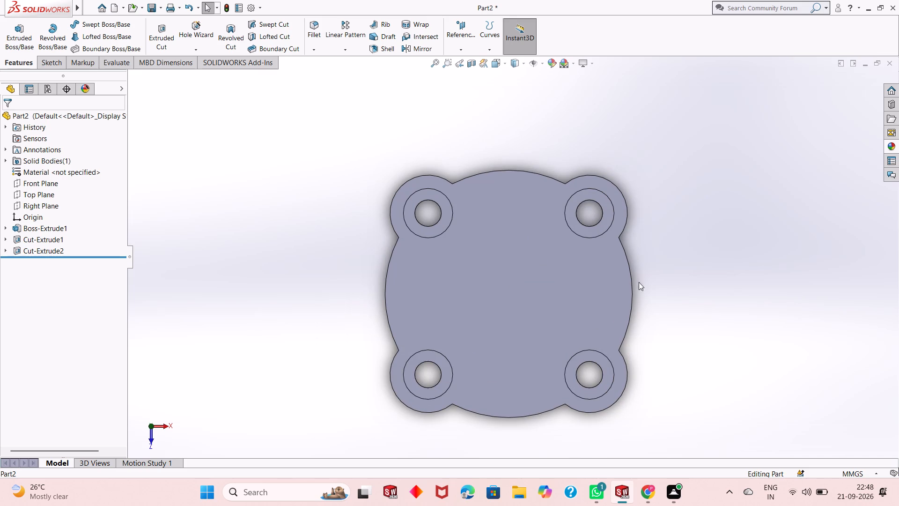
scroll(516, 274, up, 1)
scroll(518, 231, down, 2)
scroll(517, 231, up, 1)
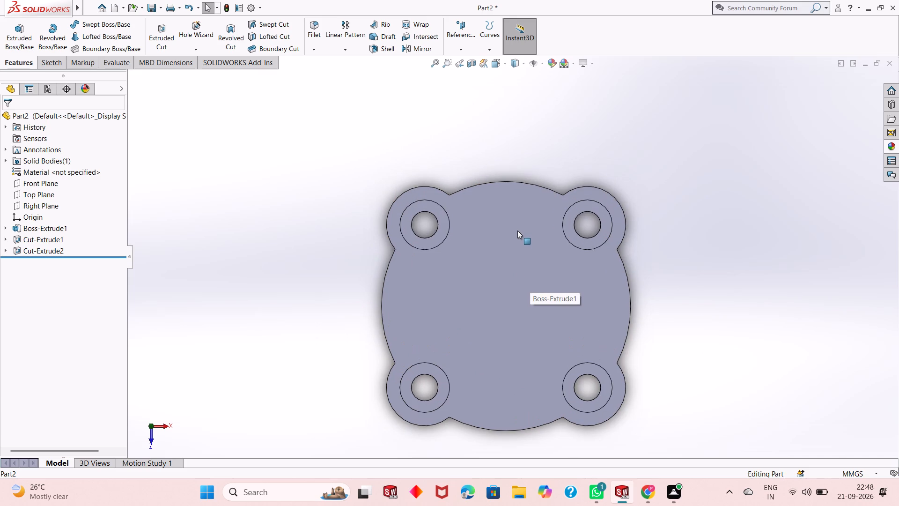
Examine the plate's upper face and the four stepped lobe holes from tilted angles and face-on.
scroll(503, 278, down, 2)
scroll(537, 313, up, 2)
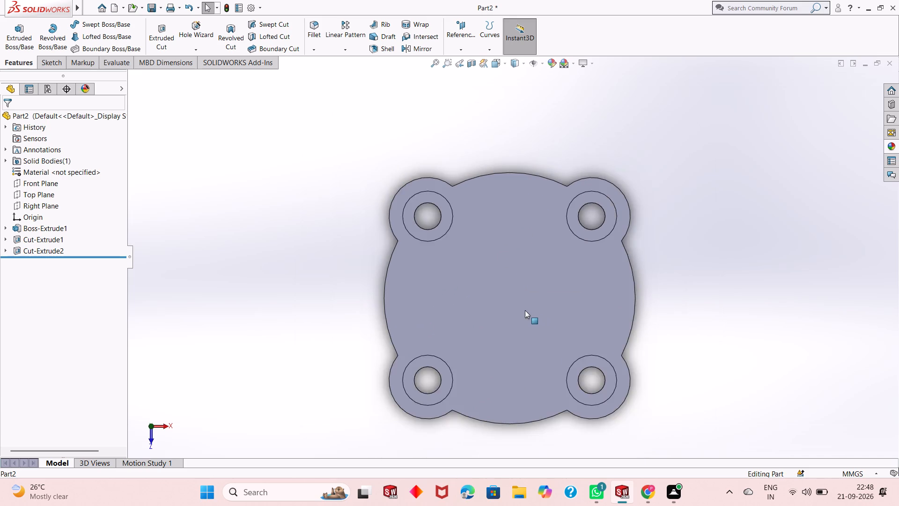
scroll(525, 310, up, 3)
scroll(514, 292, down, 2)
middle_drag(512, 270, 523, 196)
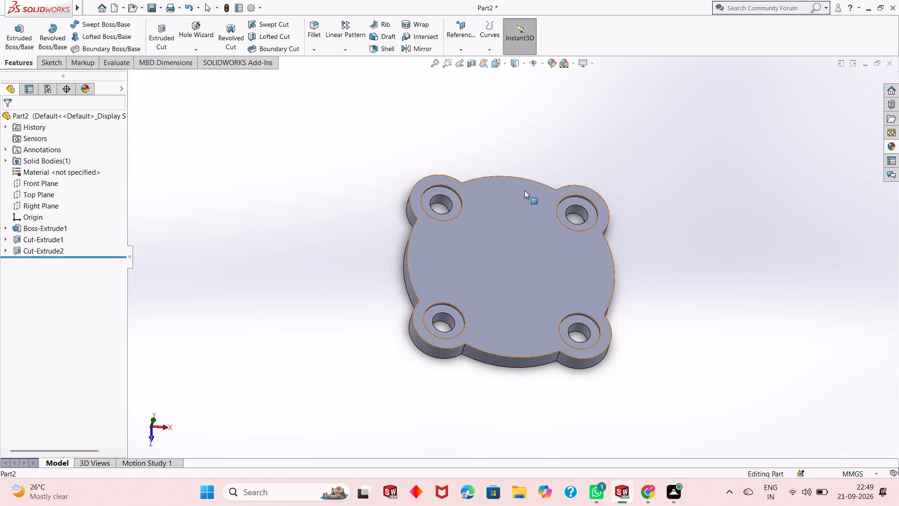
scroll(527, 185, up, 1)
scroll(537, 172, down, 3)
middle_drag(494, 322, 496, 258)
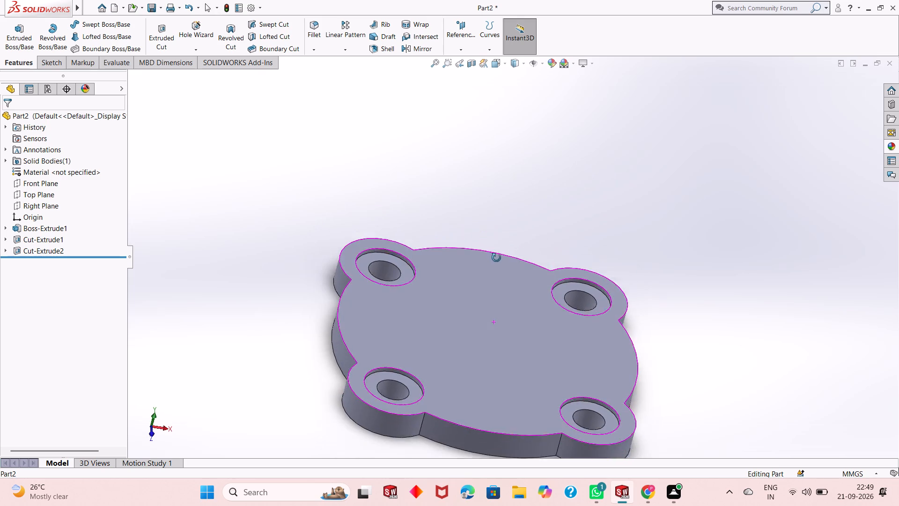
middle_drag(496, 258, 496, 241)
scroll(502, 219, up, 1)
scroll(503, 217, down, 2)
scroll(504, 234, up, 4)
middle_drag(494, 296, 486, 341)
scroll(490, 225, down, 4)
scroll(543, 276, up, 5)
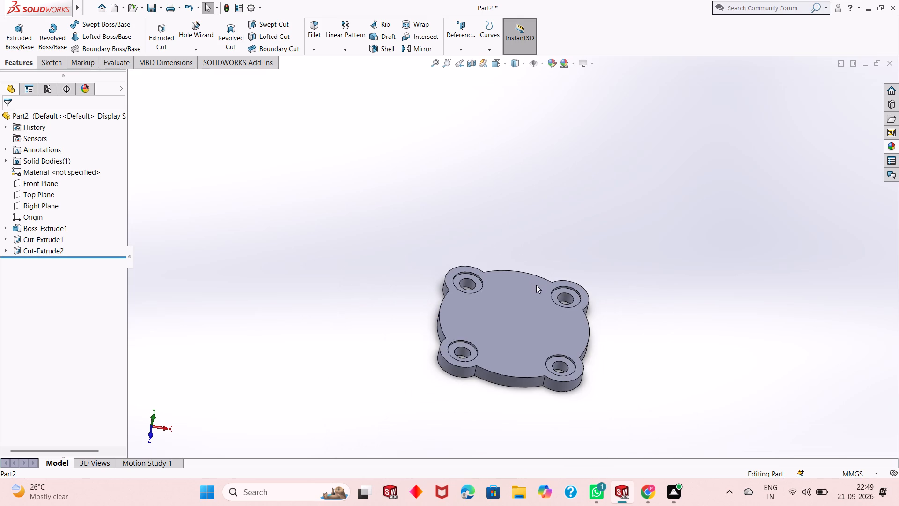
scroll(531, 310, down, 1)
middle_drag(509, 336, 513, 305)
scroll(509, 336, up, 1)
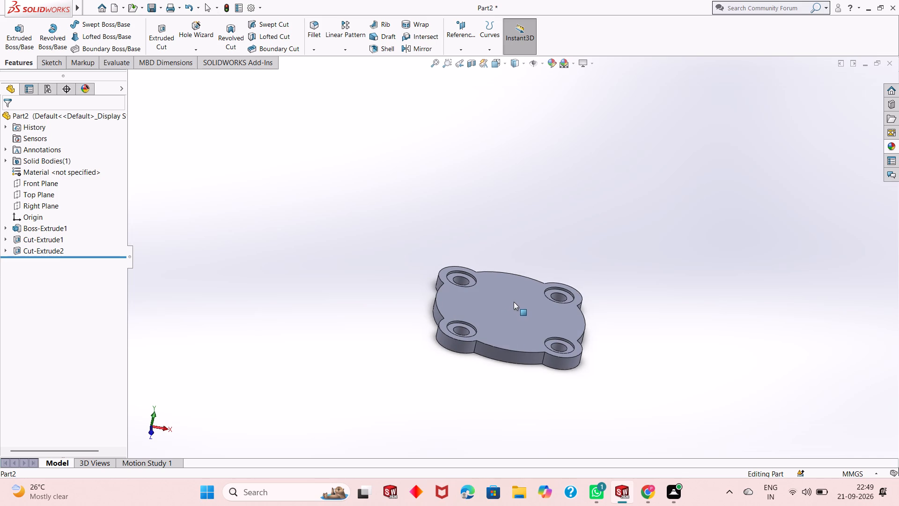
scroll(531, 284, down, 2)
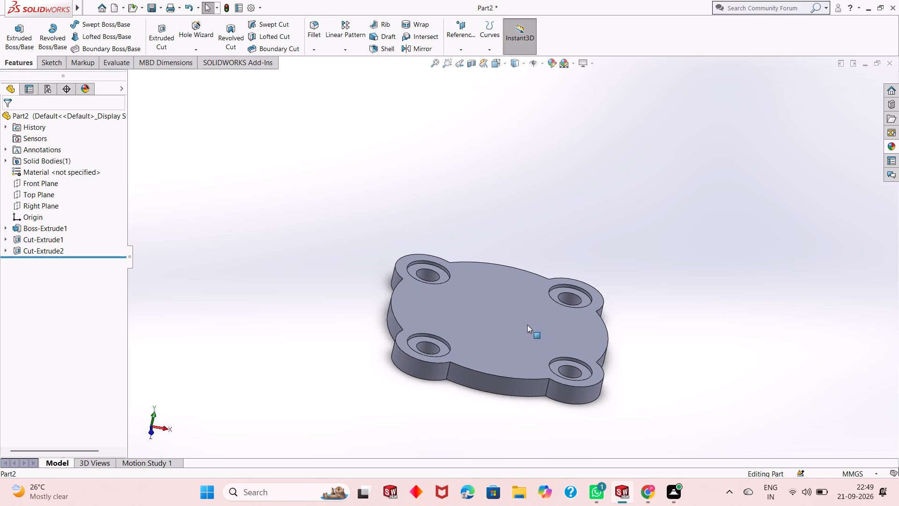
scroll(527, 325, up, 2)
middle_drag(524, 273, 516, 313)
middle_drag(509, 214, 493, 293)
scroll(567, 211, down, 3)
scroll(515, 326, up, 2)
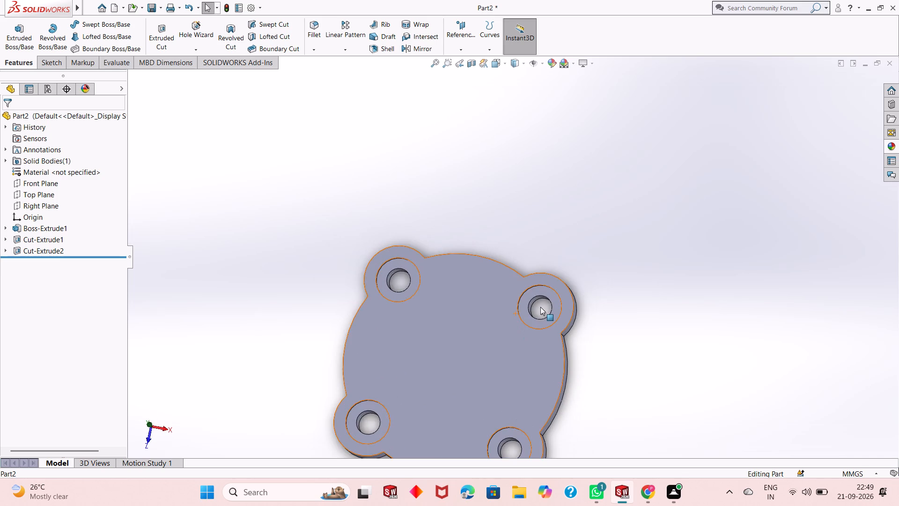
key(ctrl+8)
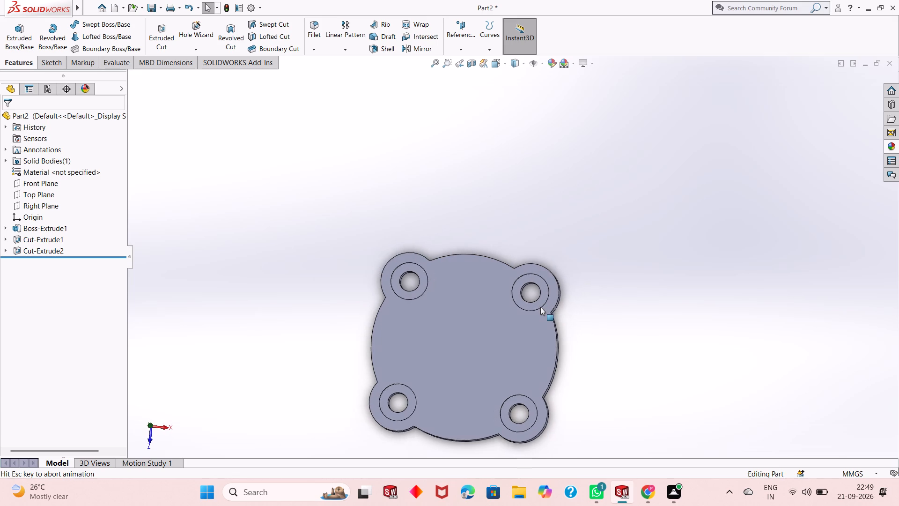
scroll(499, 357, down, 3)
scroll(492, 350, up, 2)
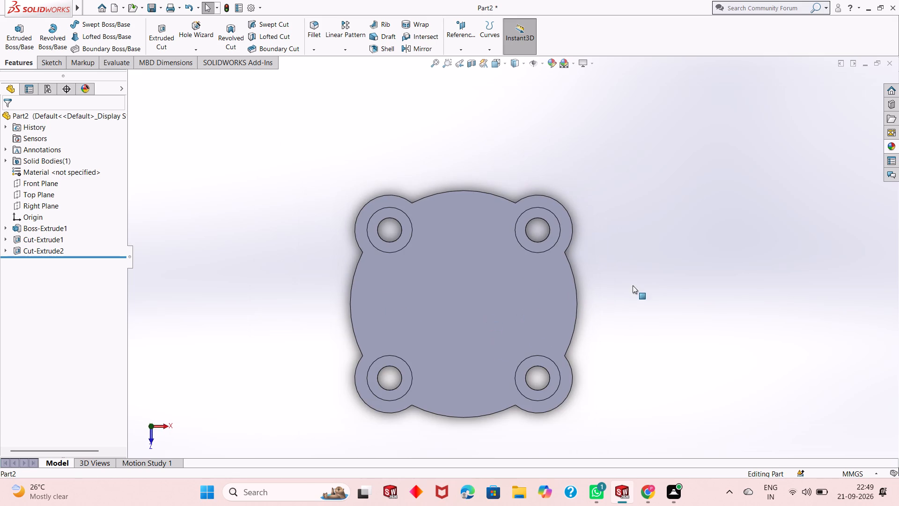
right_click(671, 267)
click(662, 267)
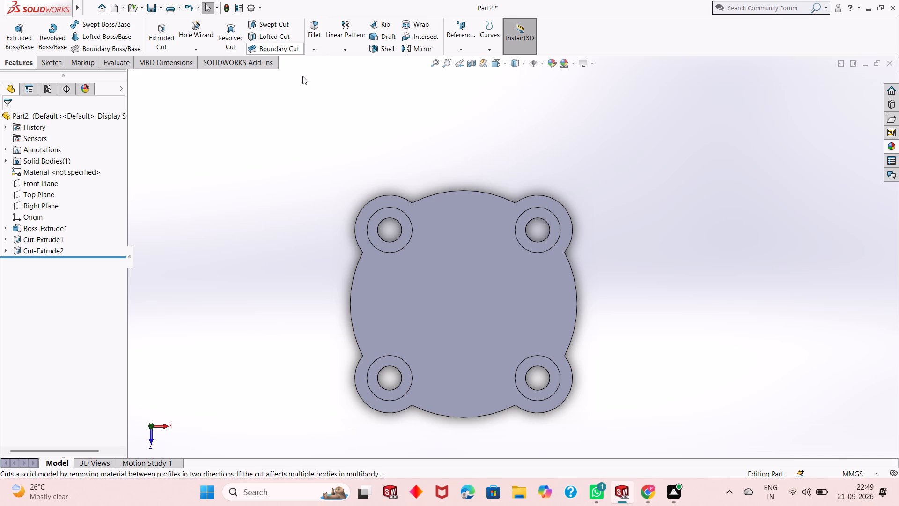
Inspect the plate's side edges, underside and upper face from all around, ending face-on to the upper face.
scroll(402, 240, down, 3)
scroll(407, 241, up, 4)
scroll(656, 305, down, 3)
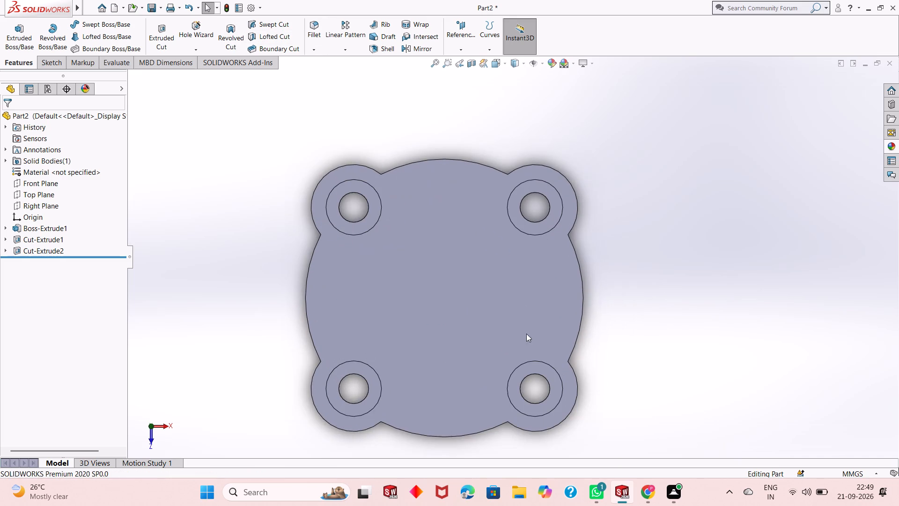
scroll(492, 323, up, 2)
middle_drag(431, 294, 438, 240)
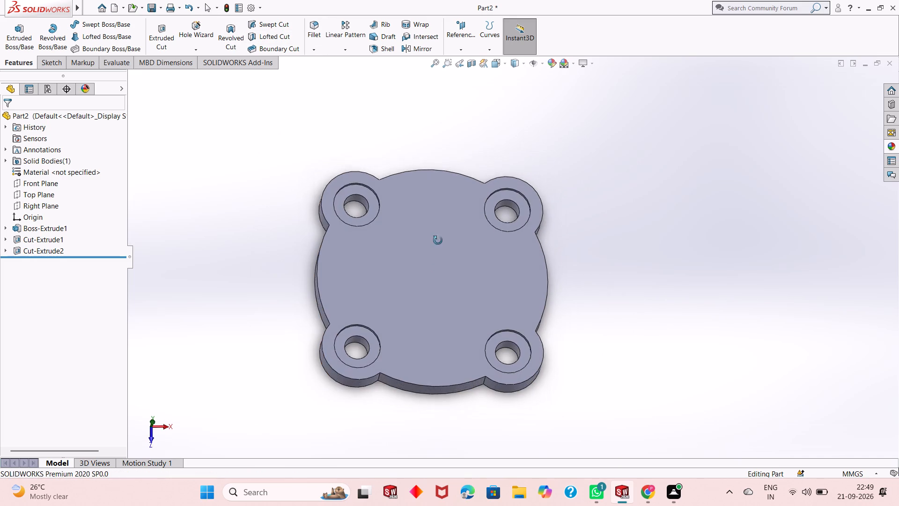
middle_drag(438, 240, 442, 293)
middle_drag(583, 256, 467, 275)
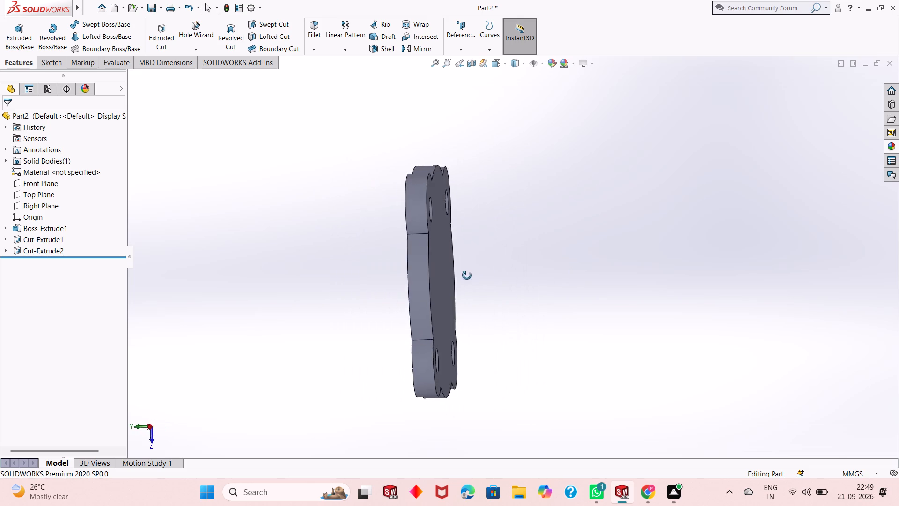
middle_drag(467, 275, 695, 252)
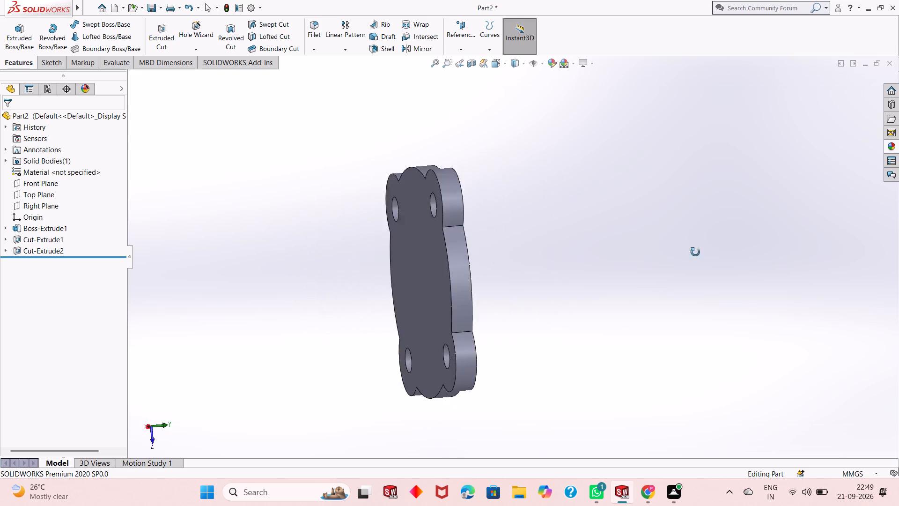
middle_drag(695, 252, 492, 231)
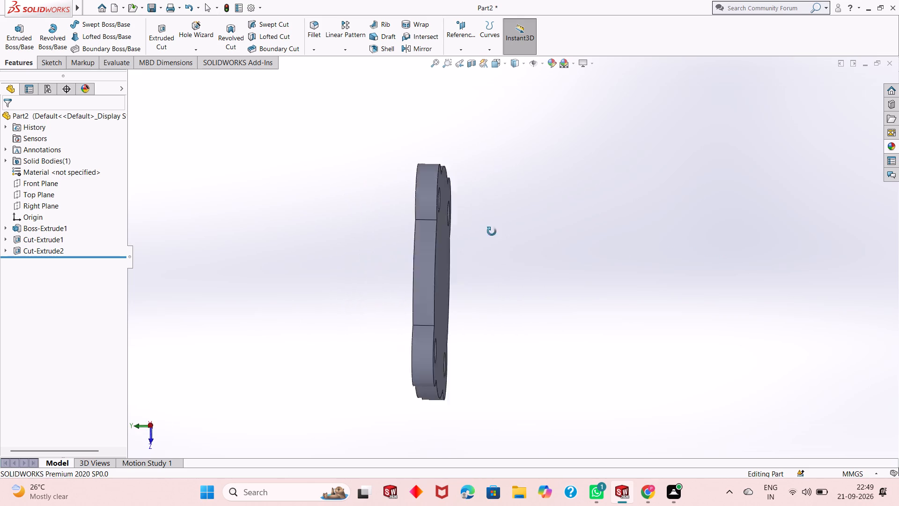
middle_drag(492, 231, 574, 220)
scroll(574, 220, up, 1)
scroll(476, 268, down, 4)
middle_drag(469, 269, 468, 154)
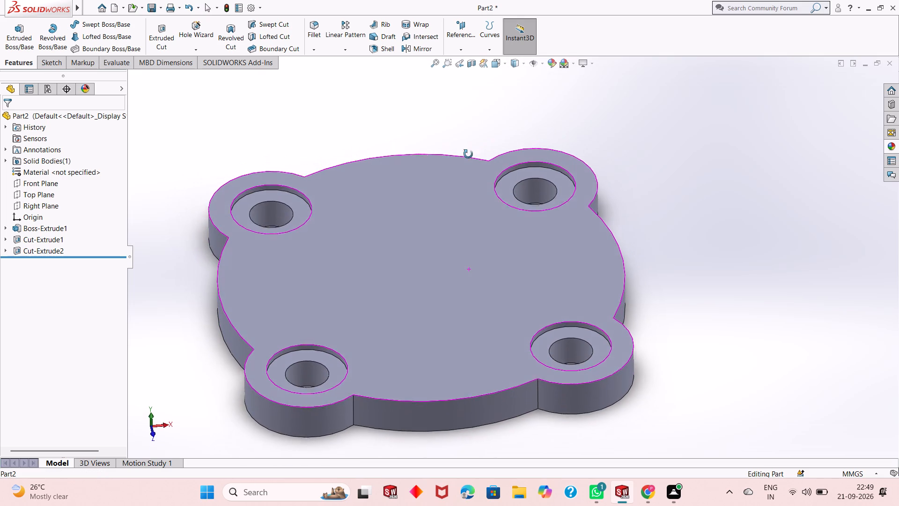
middle_drag(468, 154, 470, 148)
scroll(441, 216, up, 2)
scroll(432, 187, down, 2)
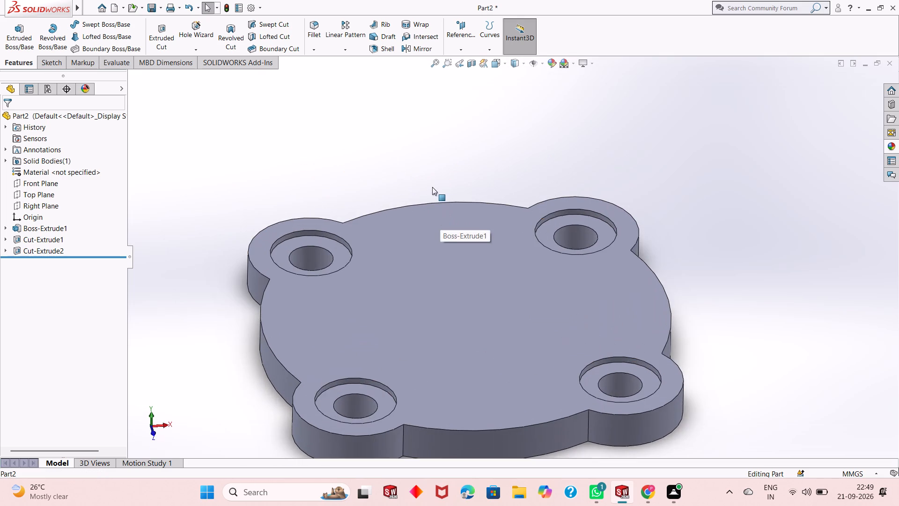
scroll(436, 235, up, 2)
middle_drag(452, 260, 443, 319)
scroll(455, 290, up, 2)
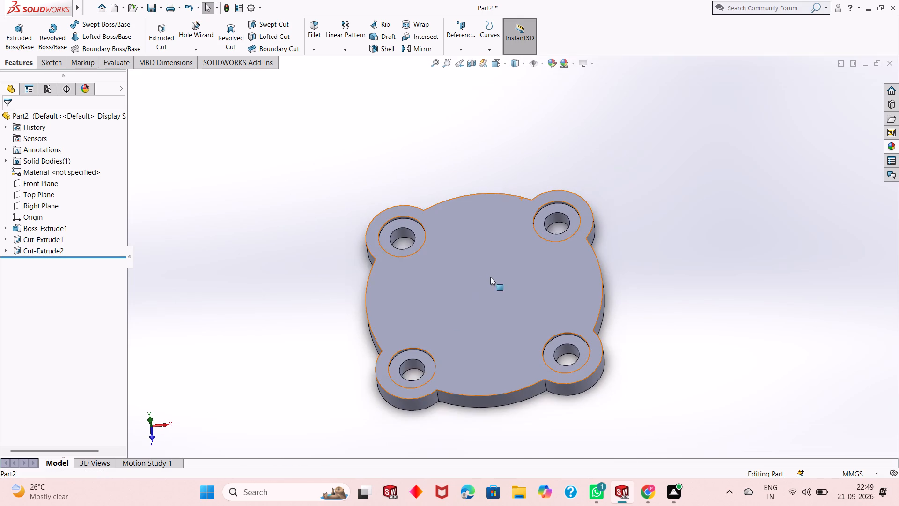
middle_drag(490, 277, 496, 316)
scroll(496, 316, up, 3)
middle_drag(520, 275, 520, 330)
scroll(520, 275, down, 1)
scroll(520, 325, up, 3)
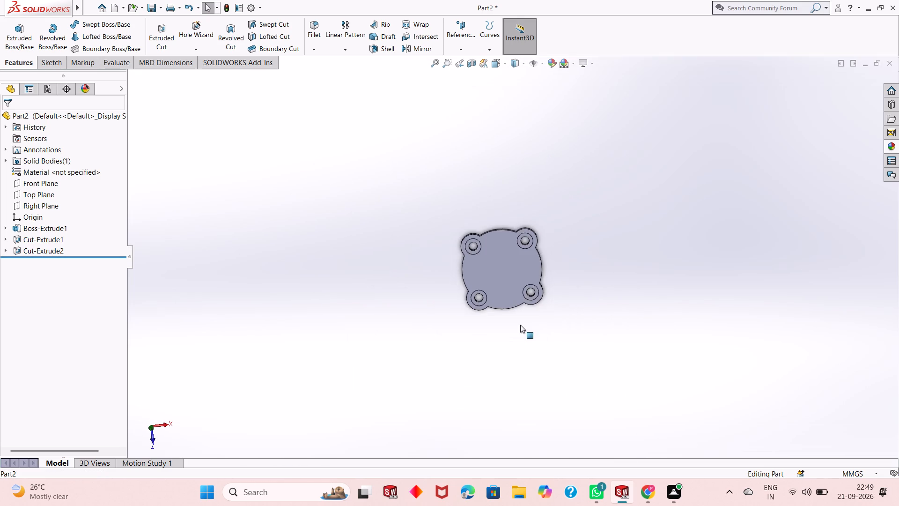
scroll(517, 254, down, 7)
scroll(484, 274, up, 1)
scroll(483, 274, down, 2)
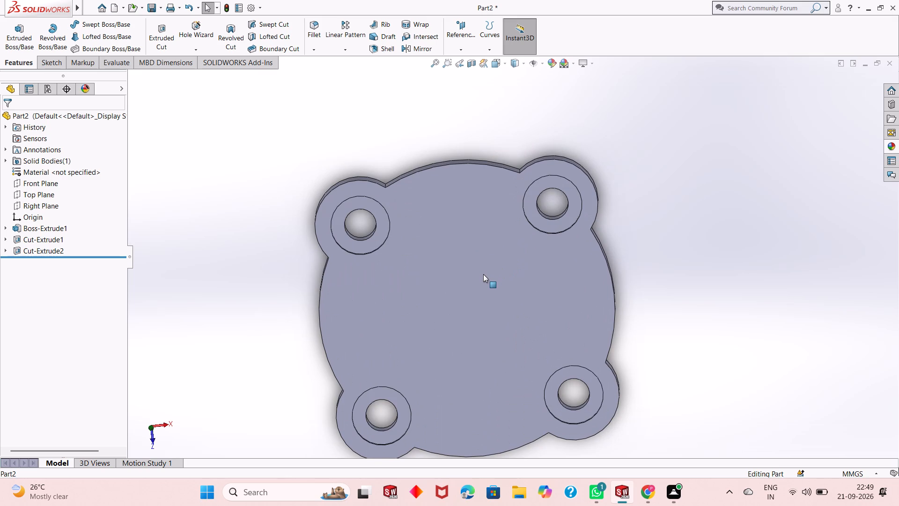
key(ctrl+8)
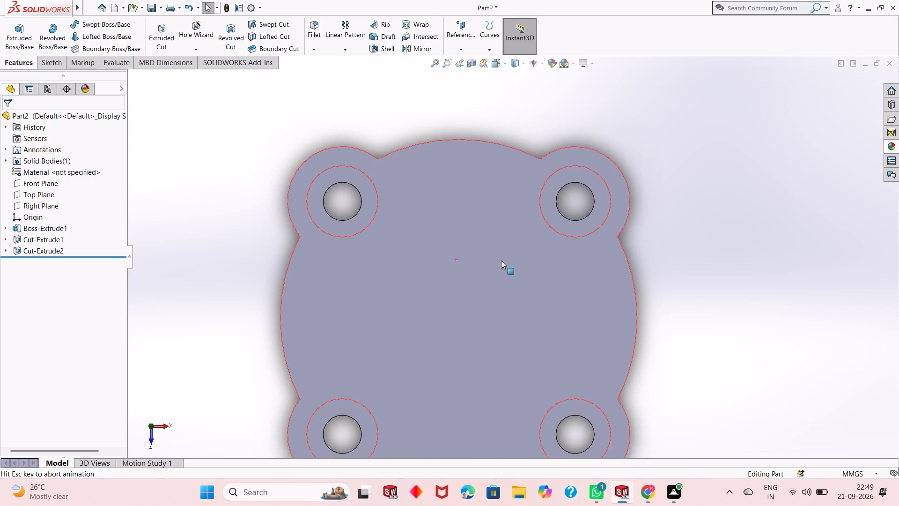
scroll(475, 270, down, 1)
scroll(475, 270, up, 3)
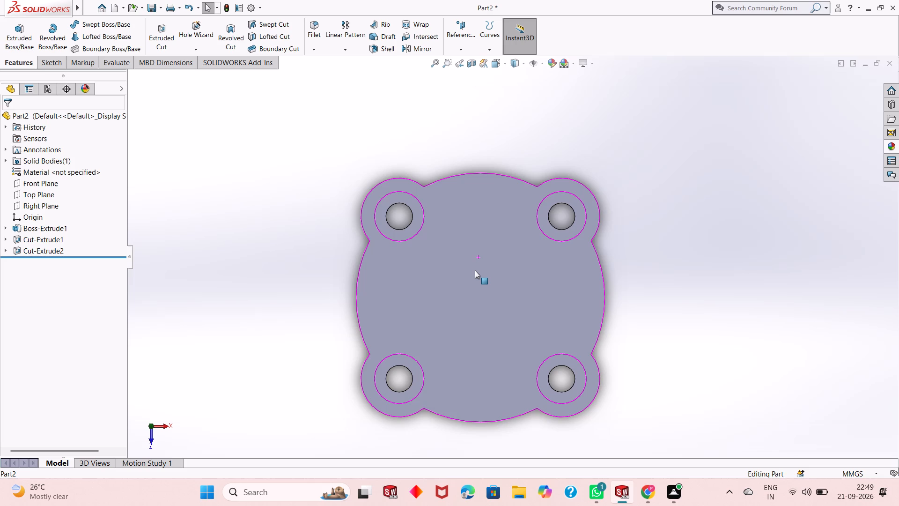
scroll(475, 270, up, 2)
click(639, 253)
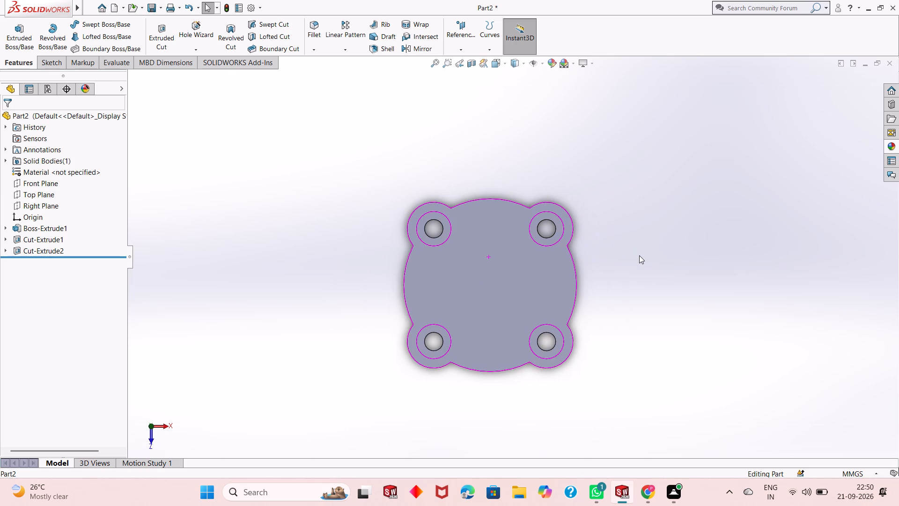
right_click(596, 306)
click(616, 243)
click(500, 262)
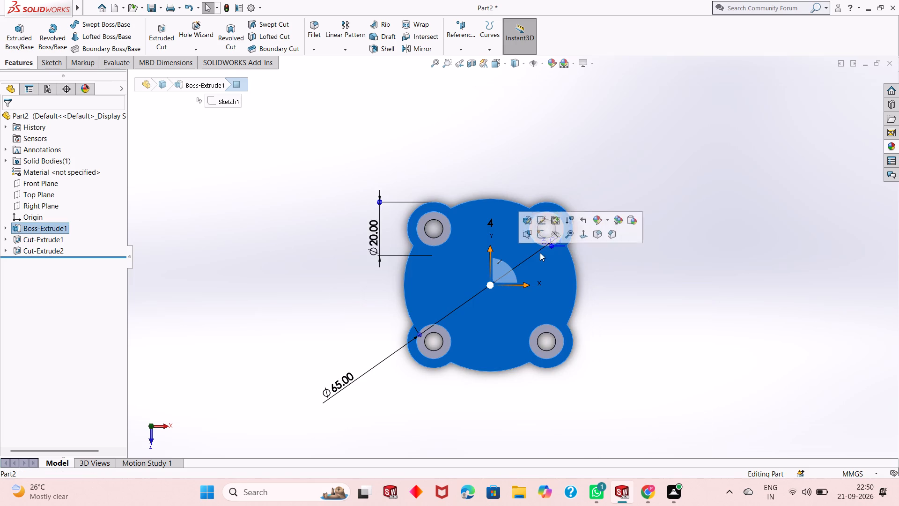
click(638, 246)
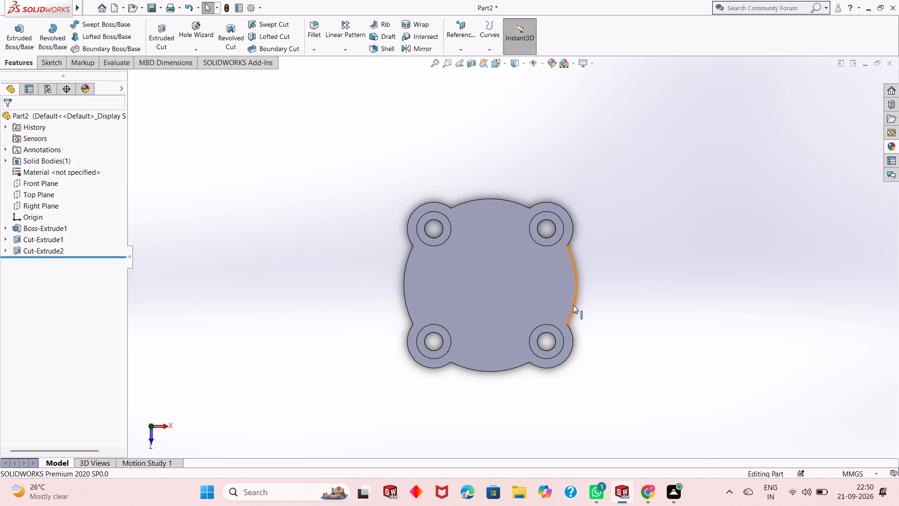
Start a sketch on the plate's upper face and draw a circle about 33.5 mm in diameter centred on the origin.
middle_drag(573, 305, 574, 216)
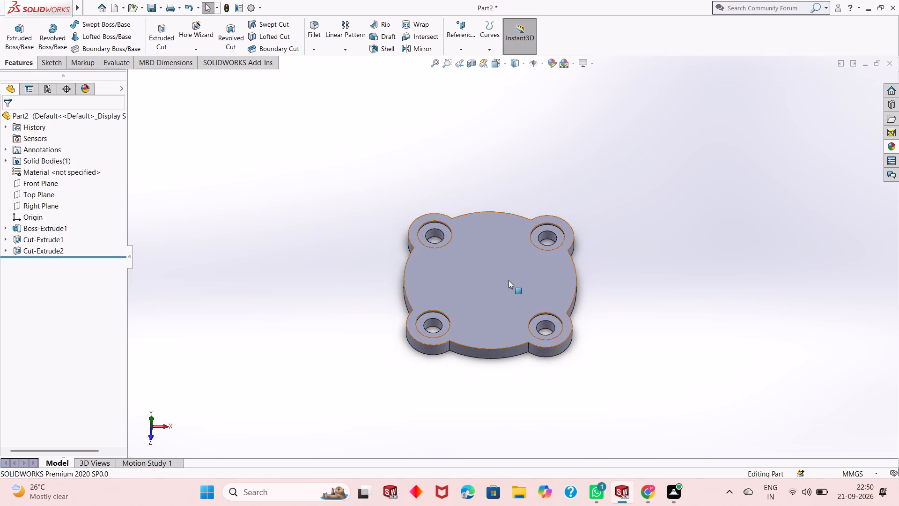
click(508, 281)
click(546, 253)
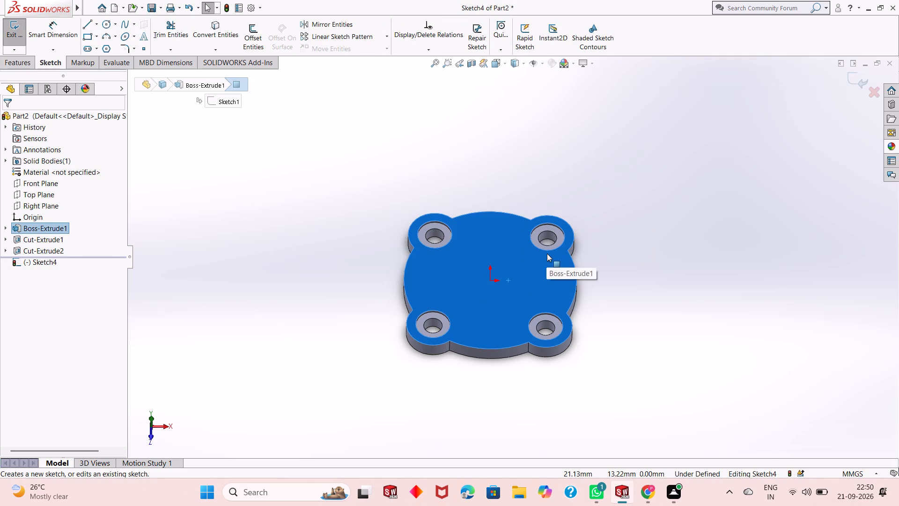
key(ctrl+8)
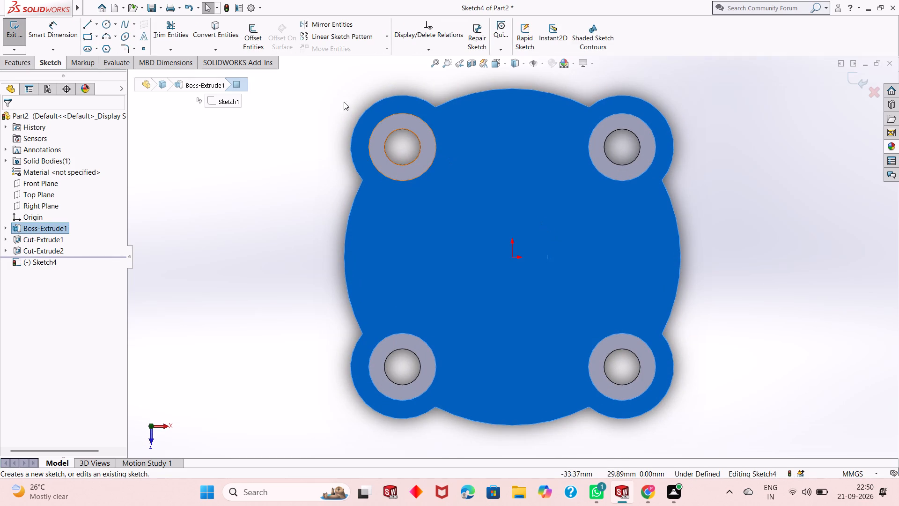
click(107, 24)
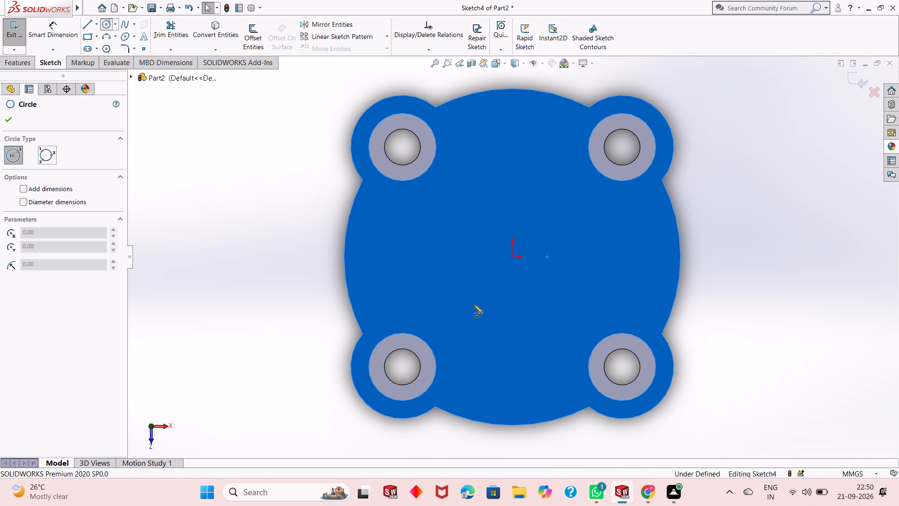
click(513, 258)
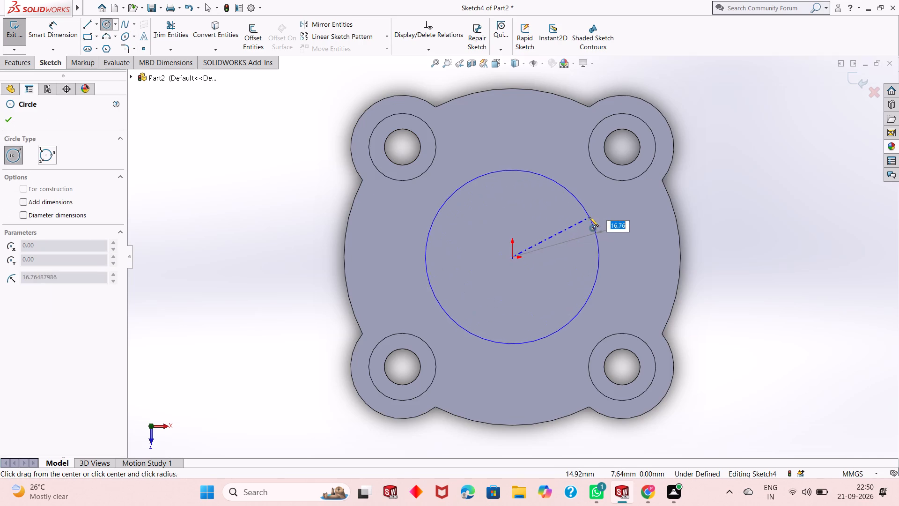
click(590, 217)
right_click(698, 210)
click(719, 220)
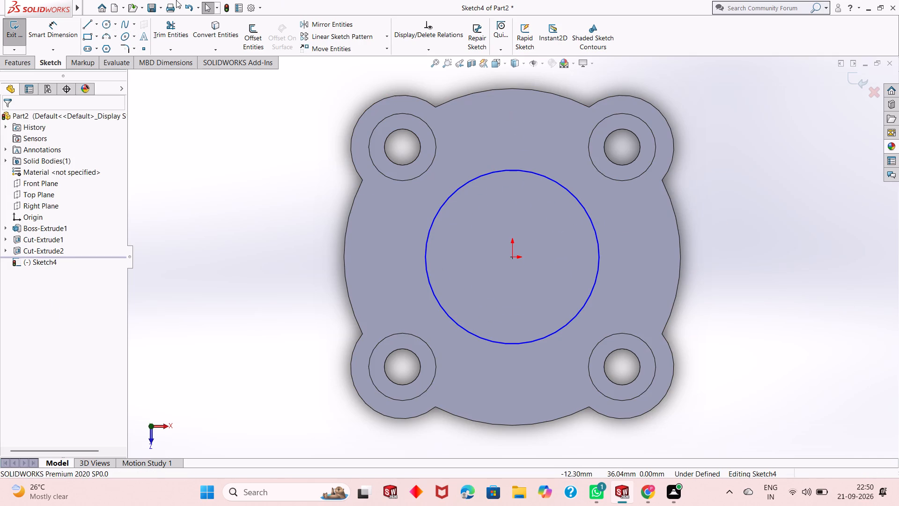
Dimension the central circle to 36 mm diameter.
click(59, 33)
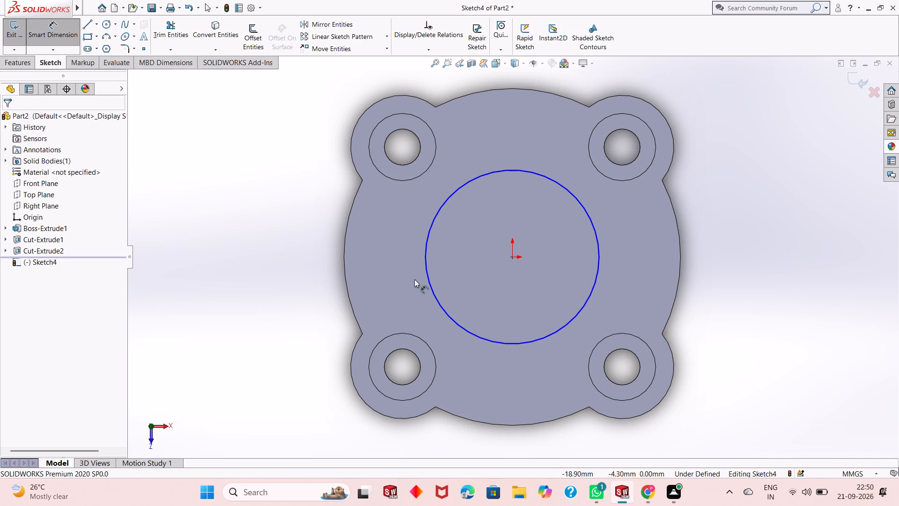
click(428, 275)
click(237, 388)
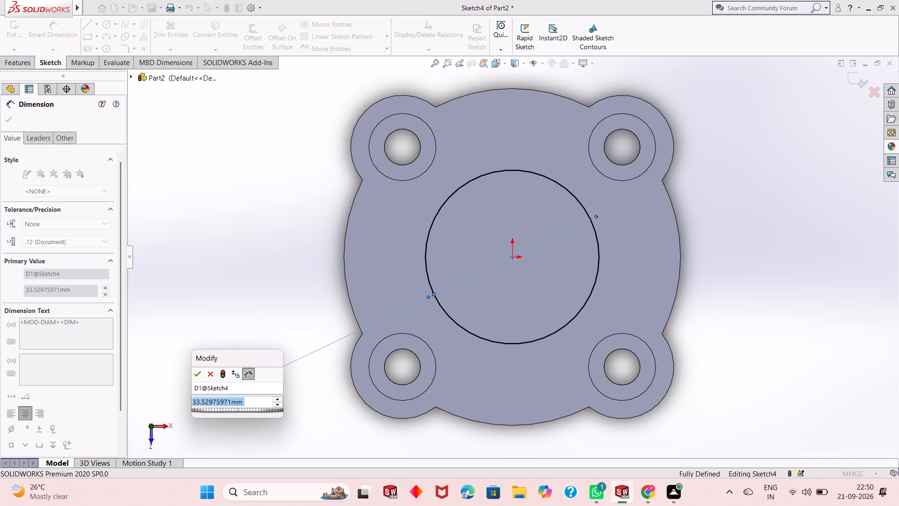
text(36)
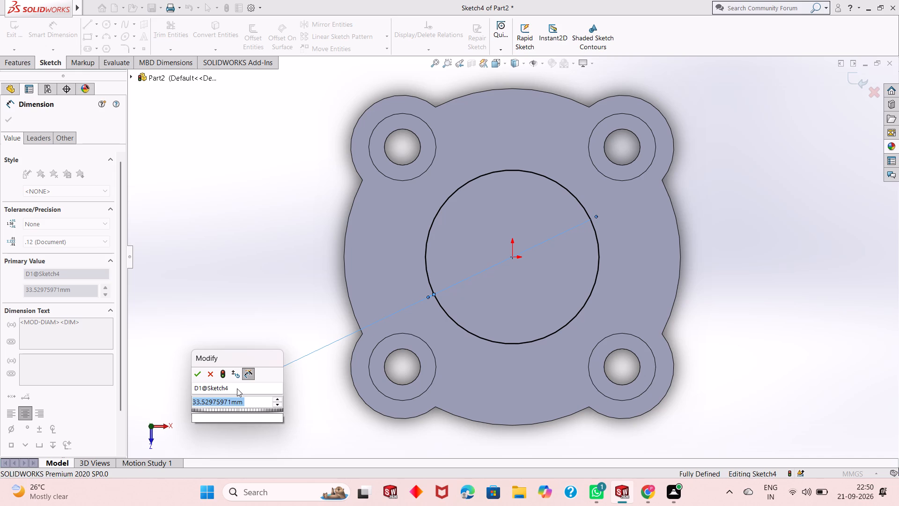
key(Return)
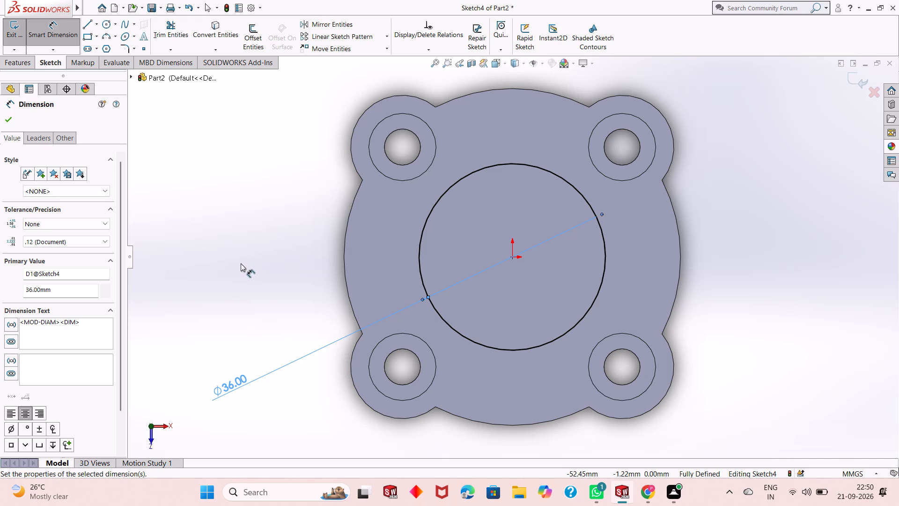
Extrude the 36 mm circle 68 mm upward from the plate's upper face as a boss merged with the plate.
right_click(241, 263)
click(265, 294)
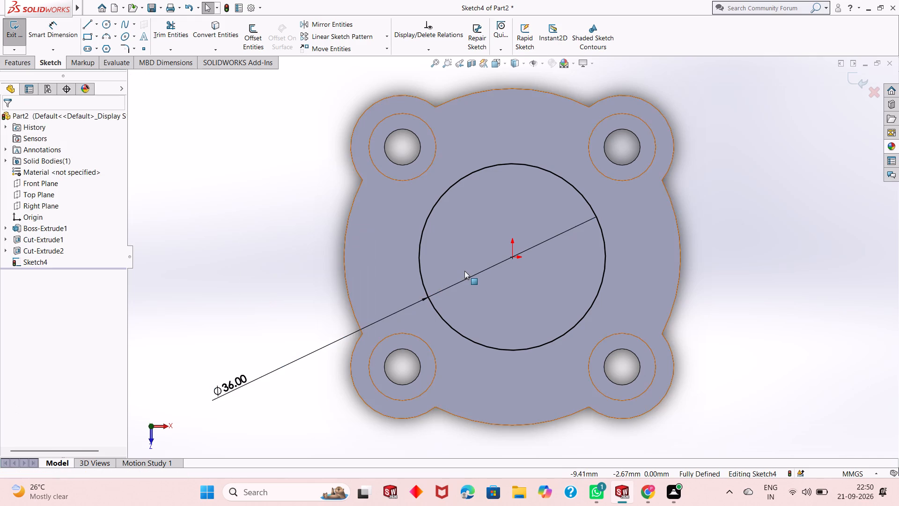
scroll(464, 271, up, 2)
scroll(535, 225, down, 2)
scroll(488, 256, up, 2)
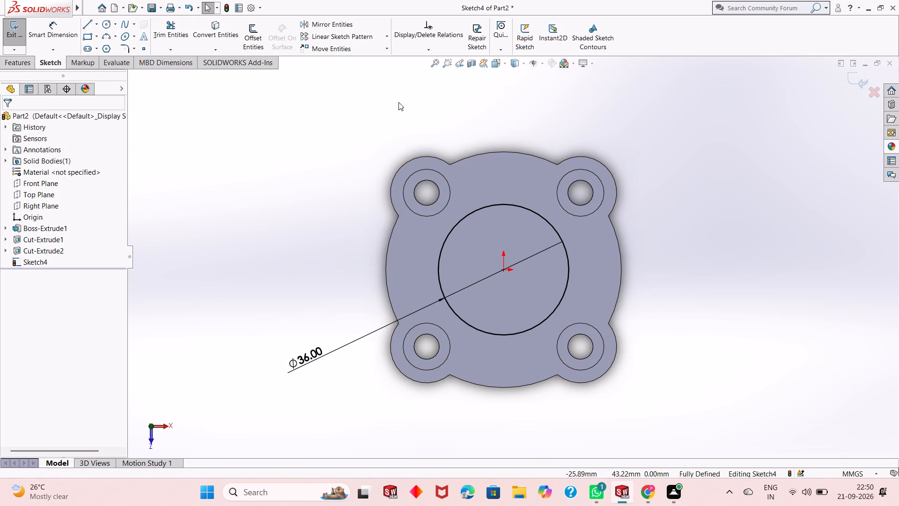
click(15, 61)
click(17, 41)
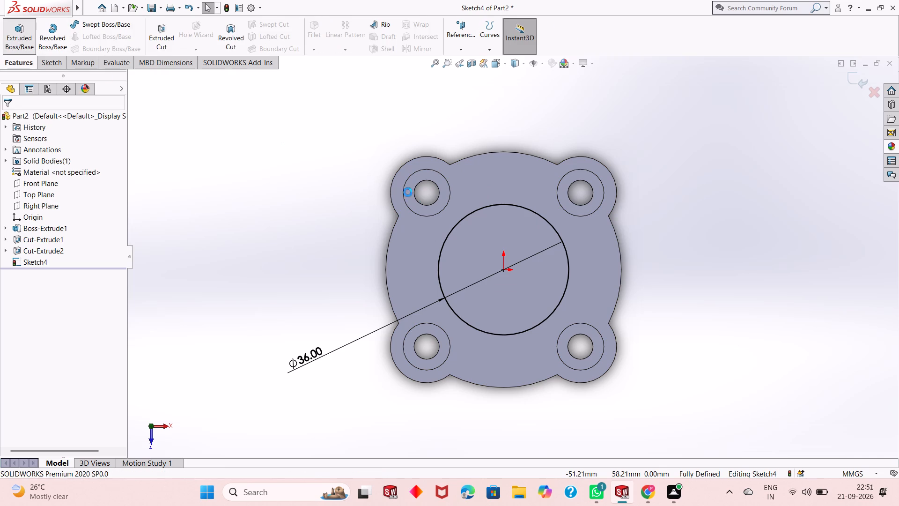
scroll(458, 230, up, 2)
middle_drag(519, 283, 531, 143)
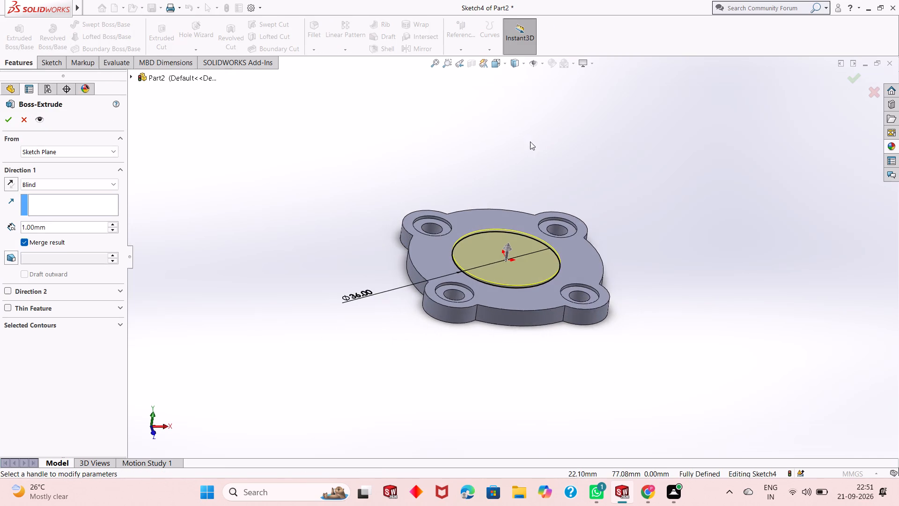
scroll(519, 191, down, 3)
scroll(525, 238, up, 2)
scroll(511, 307, up, 1)
scroll(521, 293, down, 1)
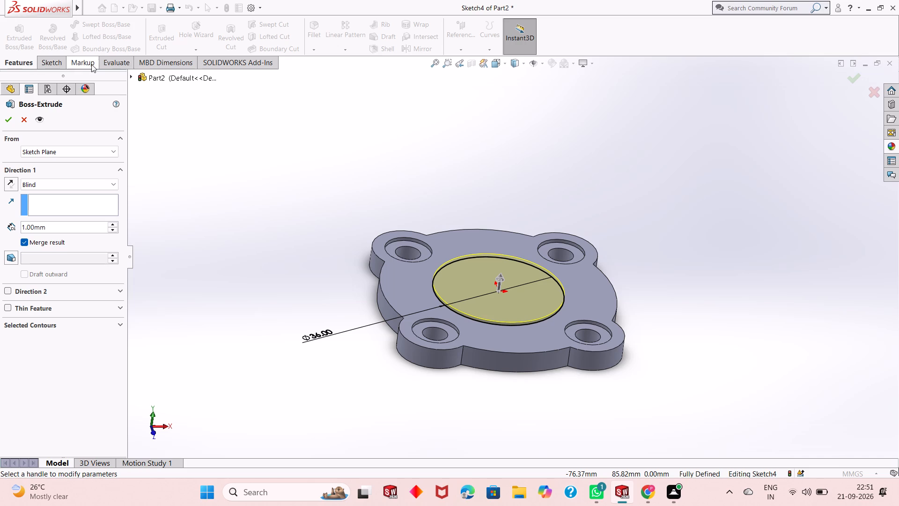
double_click(52, 227)
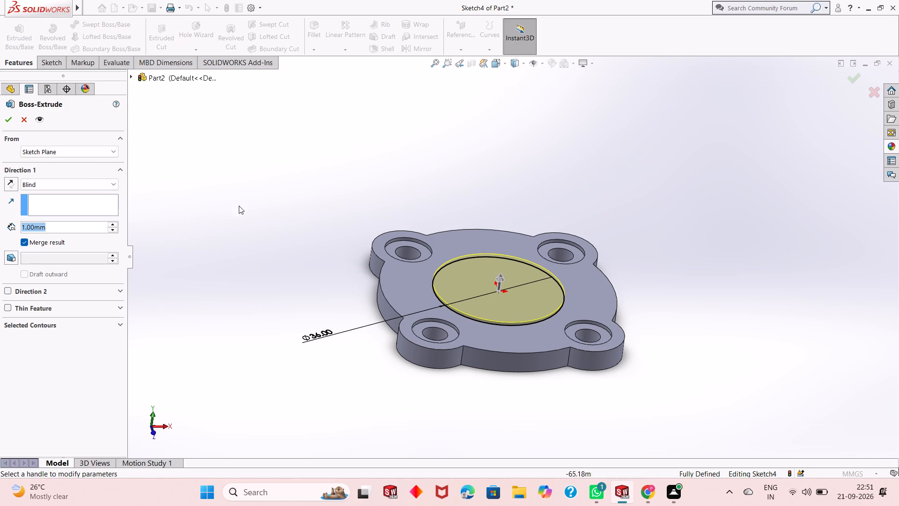
scroll(245, 205, up, 1)
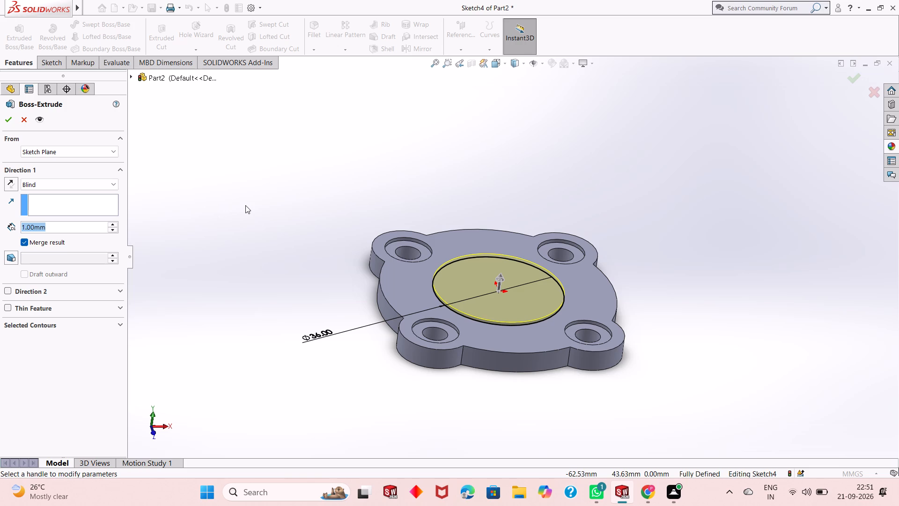
scroll(245, 205, up, 1)
scroll(321, 204, up, 2)
scroll(578, 262, down, 2)
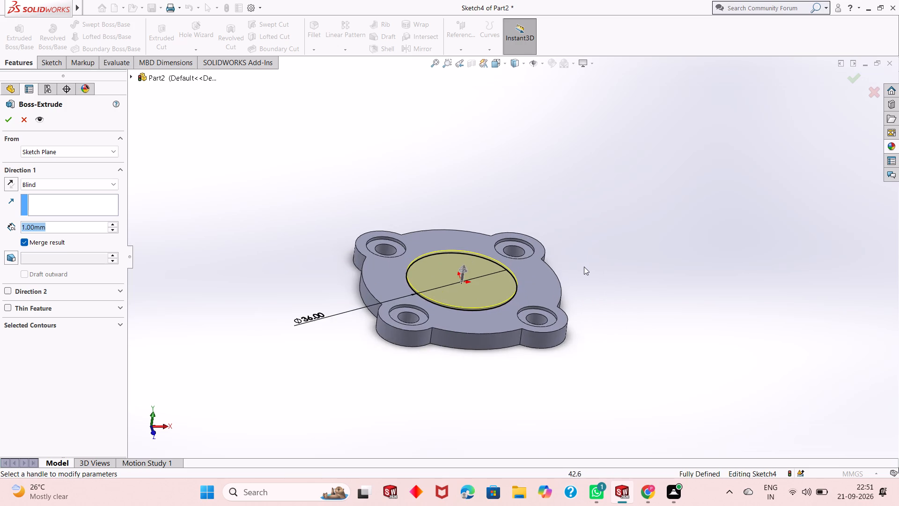
scroll(574, 273, up, 2)
scroll(572, 273, down, 1)
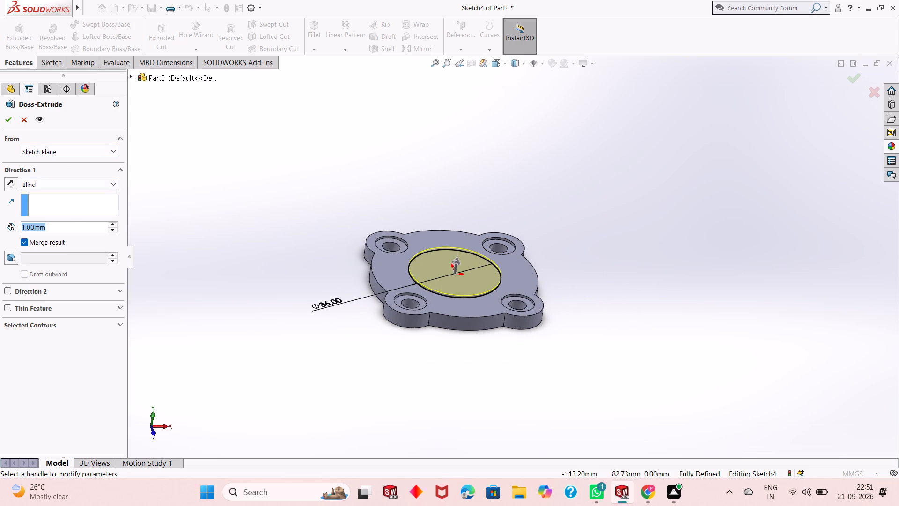
text(68)
key(Return)
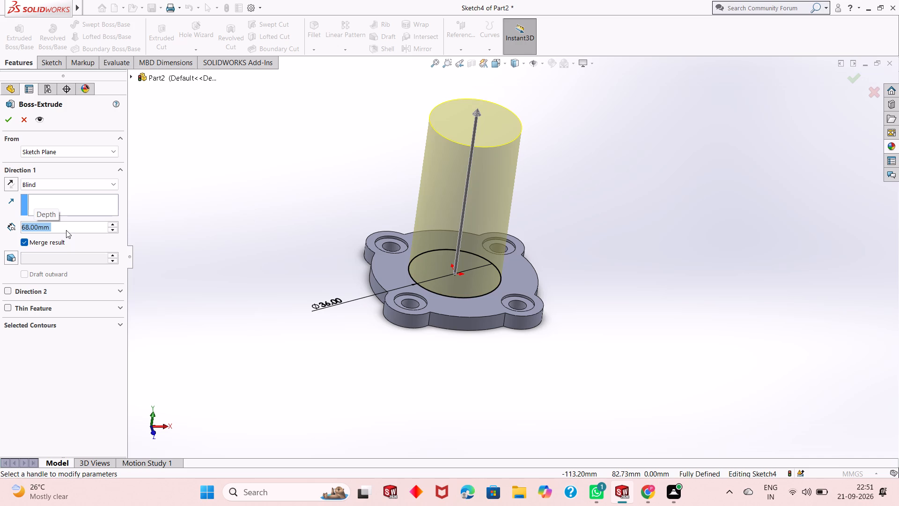
click(8, 120)
click(372, 183)
Examine the central cylindrical boss and the lobed plate from several tilted angles.
scroll(551, 222, up, 1)
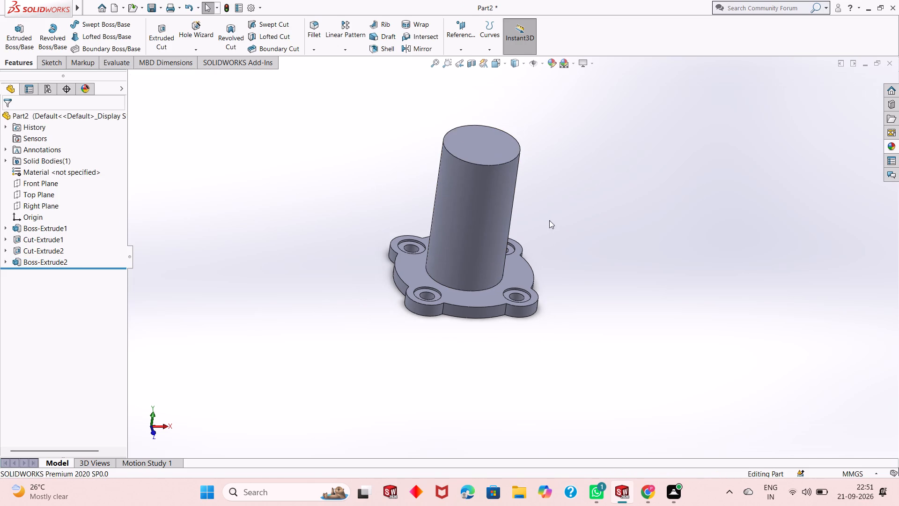
scroll(532, 217, up, 1)
middle_drag(532, 217, 528, 191)
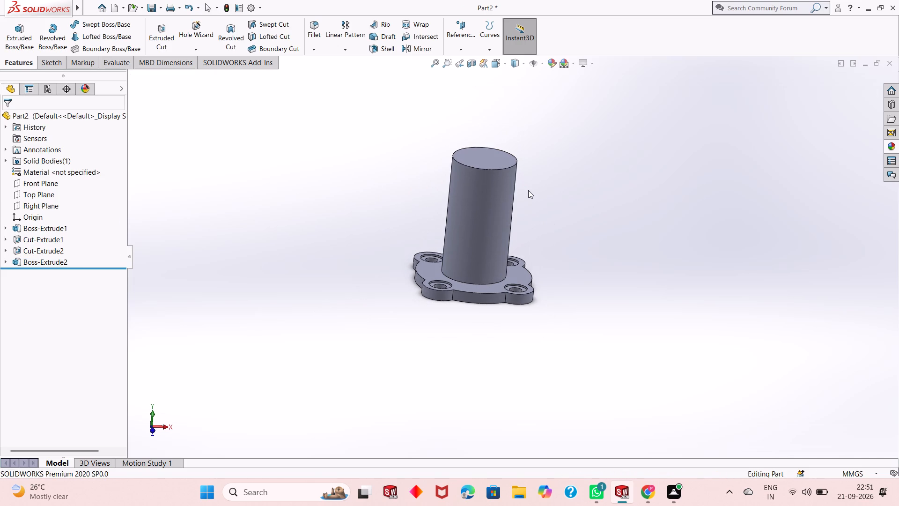
scroll(521, 200, up, 1)
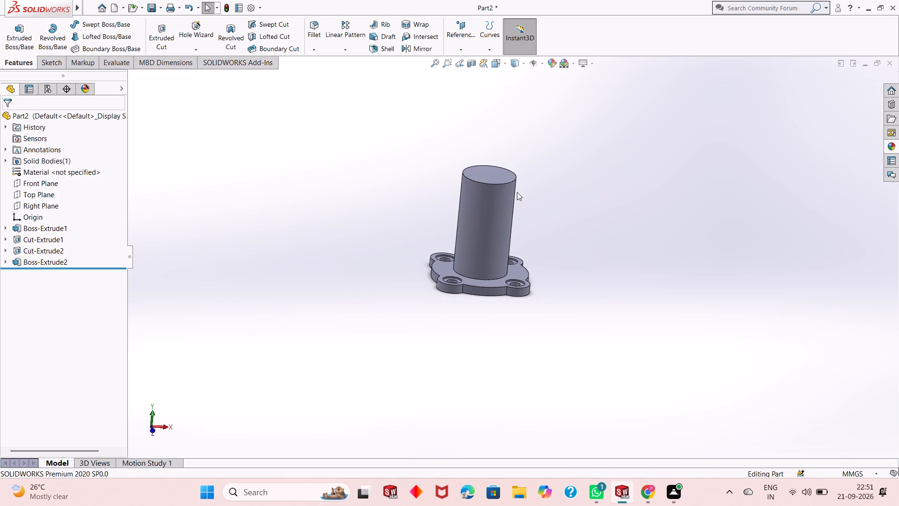
scroll(516, 188, down, 3)
scroll(532, 291, up, 2)
middle_drag(532, 291, 523, 336)
scroll(523, 334, down, 1)
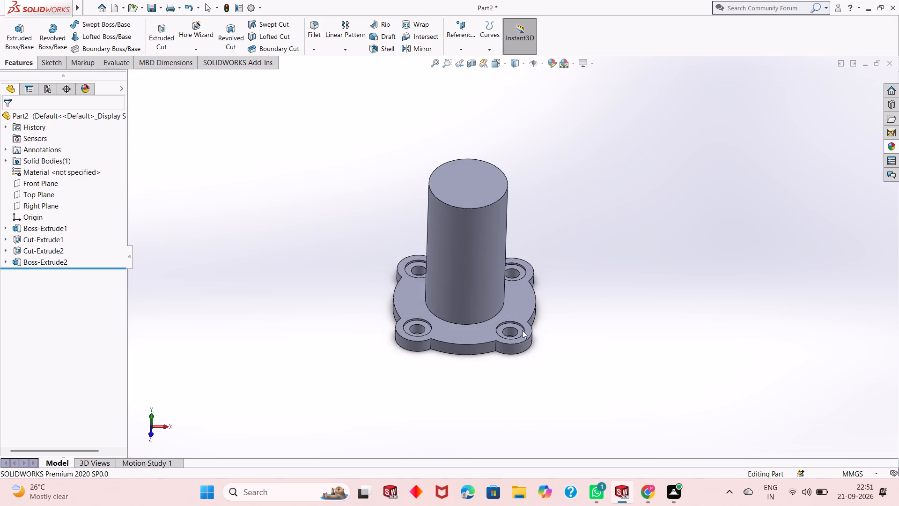
scroll(495, 263, up, 1)
middle_drag(508, 223, 490, 294)
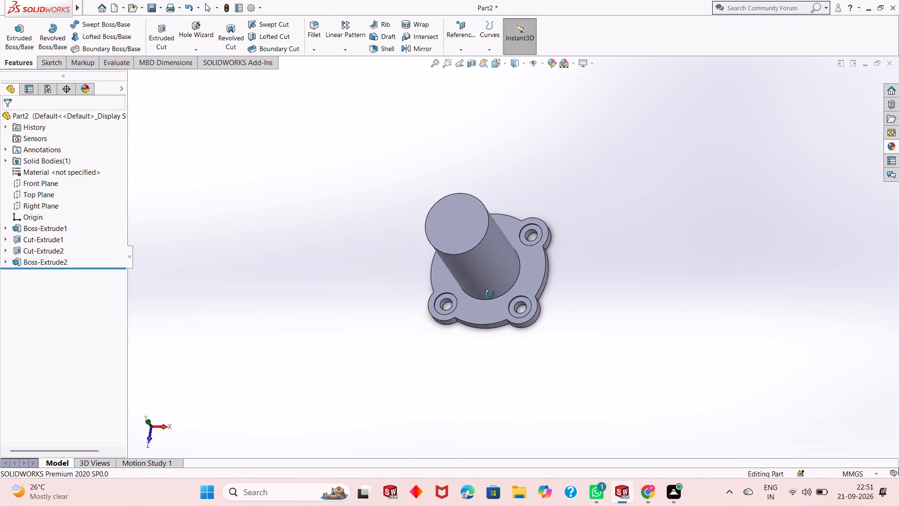
middle_drag(490, 294, 505, 246)
scroll(505, 252, up, 1)
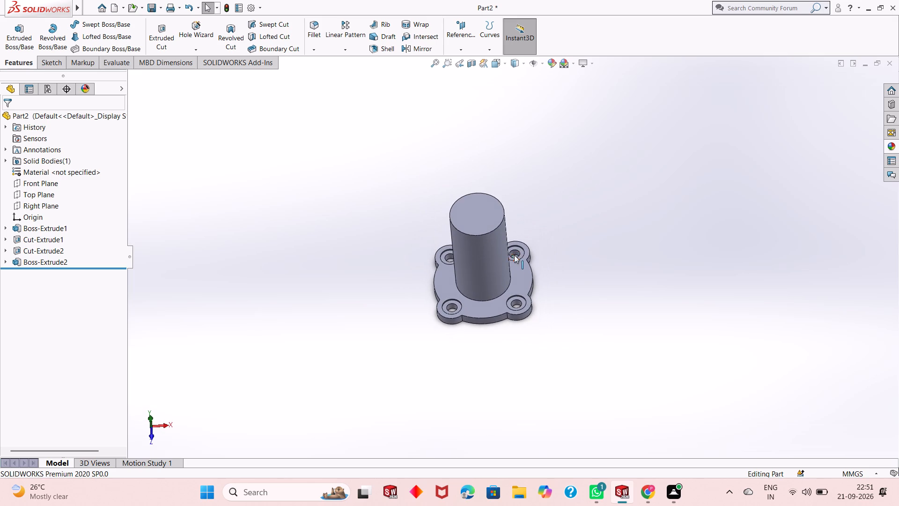
middle_drag(515, 258, 519, 196)
middle_drag(519, 195, 504, 283)
scroll(519, 195, up, 1)
scroll(513, 260, down, 2)
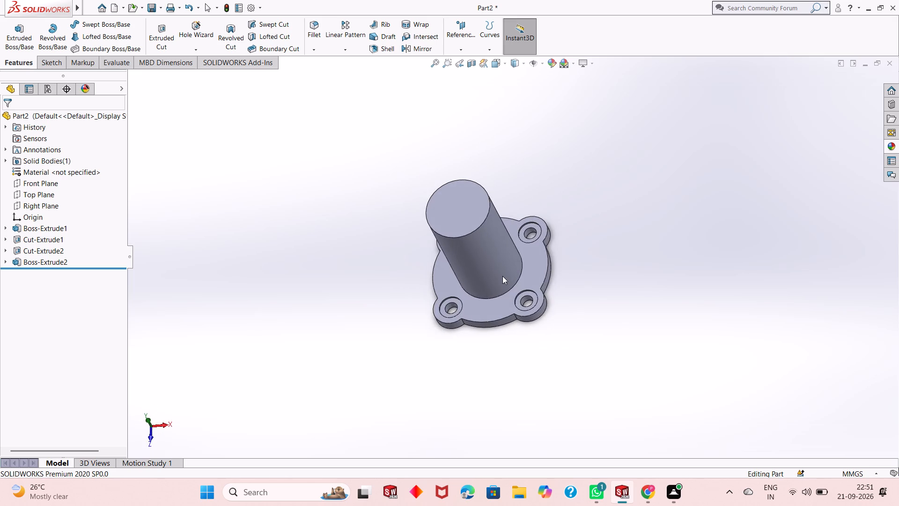
scroll(501, 260, down, 2)
middle_drag(501, 260, 531, 219)
scroll(501, 260, up, 1)
scroll(531, 219, up, 1)
middle_drag(532, 217, 522, 245)
scroll(533, 223, down, 1)
scroll(522, 245, up, 1)
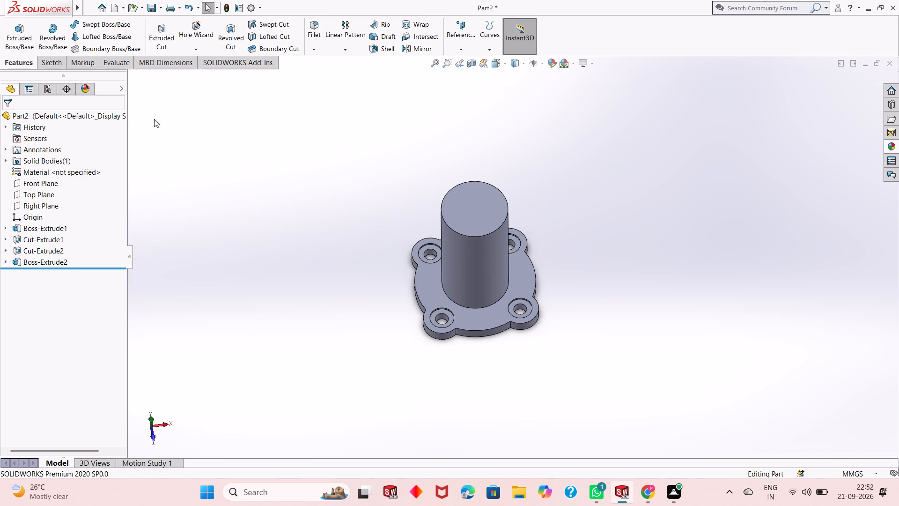
Edit the central cylinder's extrusion and set its depth to 50 mm.
click(55, 258)
click(66, 233)
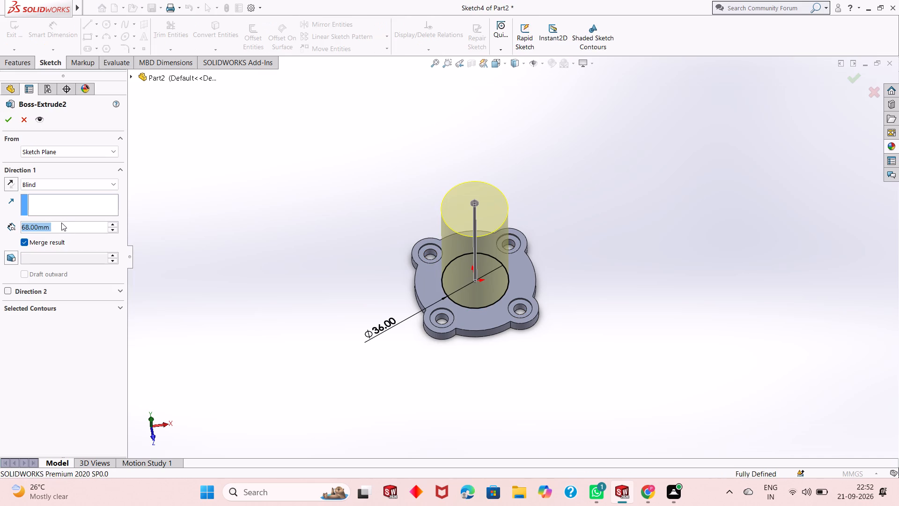
text(50)
key(Return)
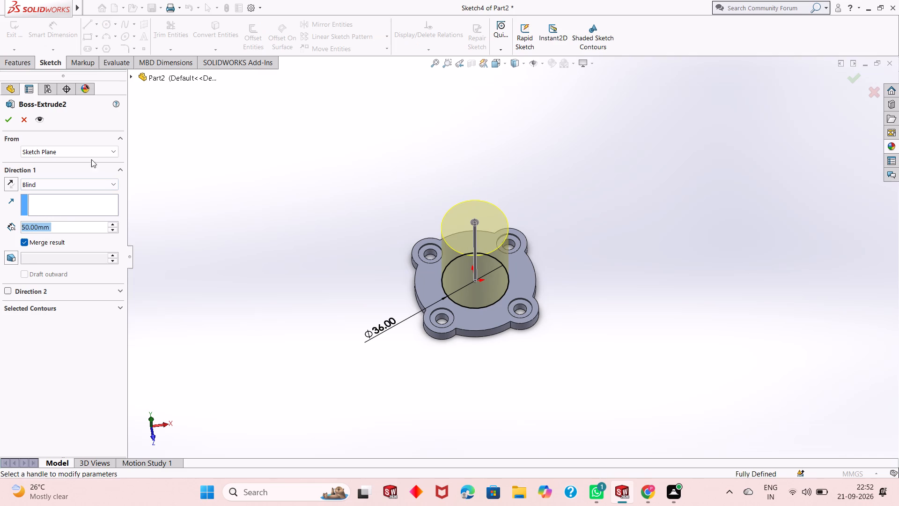
click(8, 120)
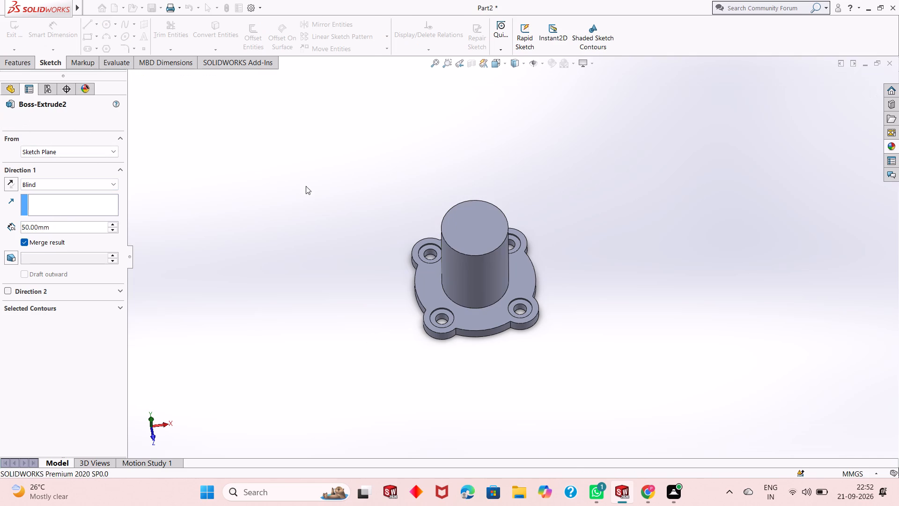
click(391, 193)
Inspect the shortened central cylinder and the plate from the side and from above.
middle_drag(510, 256, 507, 237)
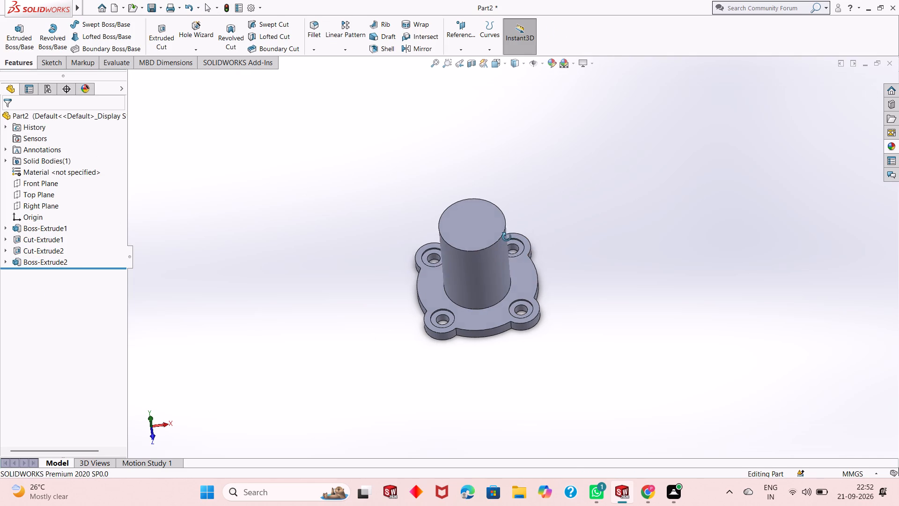
middle_drag(507, 237, 513, 199)
scroll(514, 226, down, 3)
scroll(511, 244, up, 2)
middle_drag(526, 247, 538, 261)
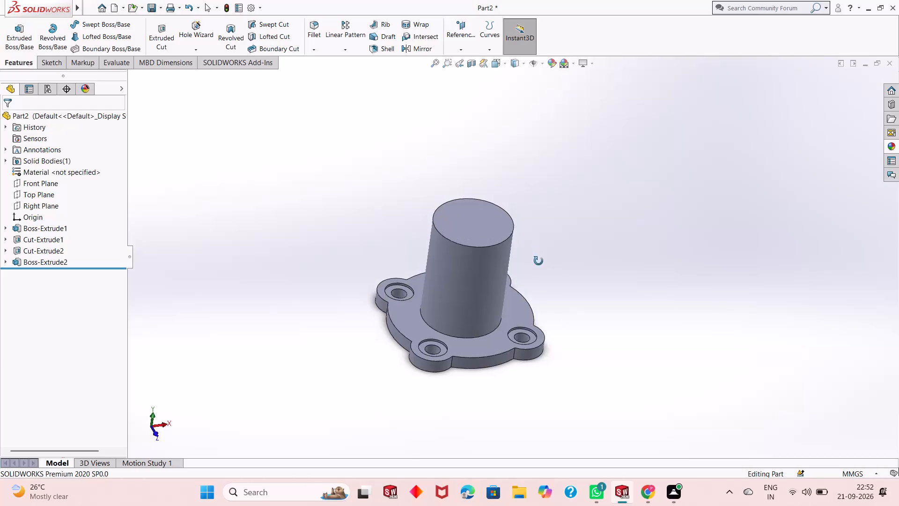
middle_drag(538, 261, 532, 289)
scroll(528, 258, up, 2)
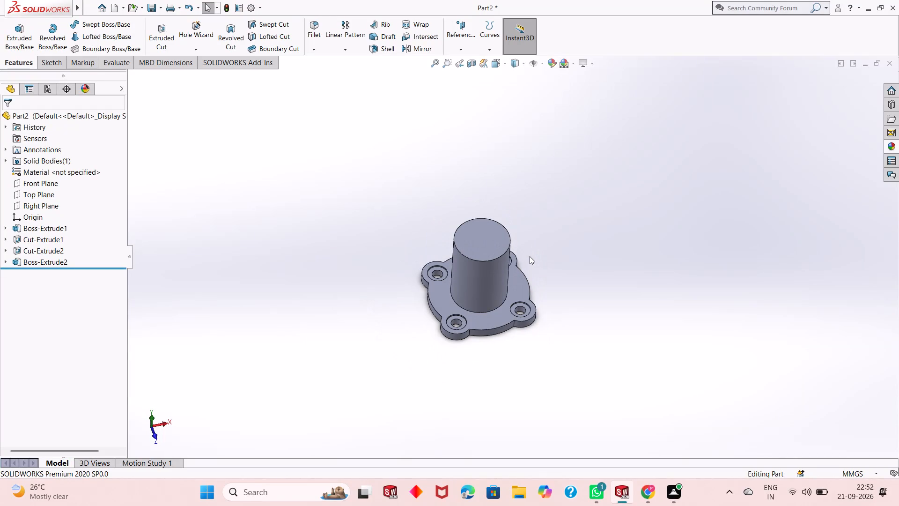
middle_drag(537, 249, 512, 303)
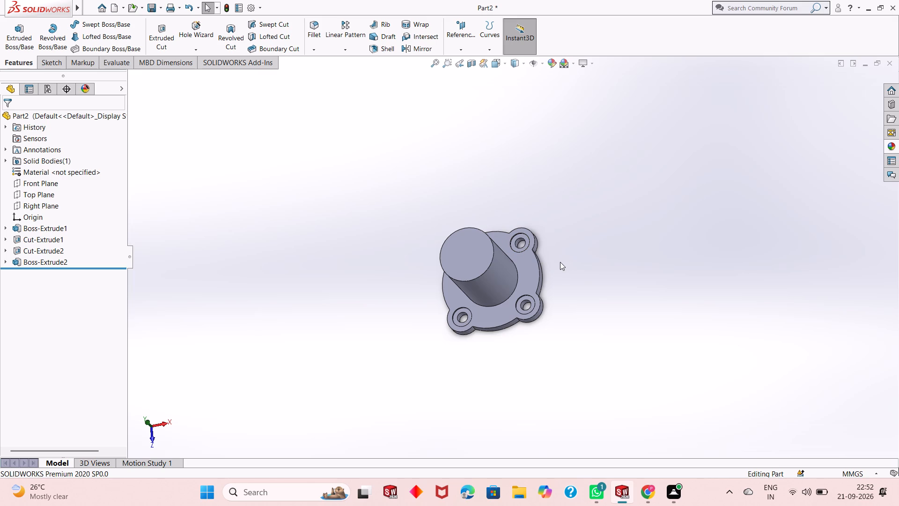
middle_drag(560, 262, 586, 225)
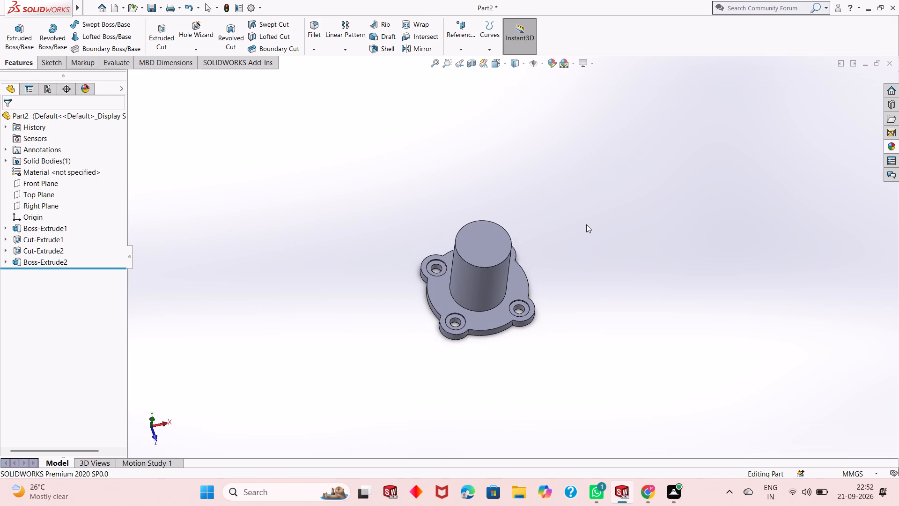
Start a sketch on the cylinder's top face and draw a circle about 21.8 mm in diameter centred on the origin.
click(486, 246)
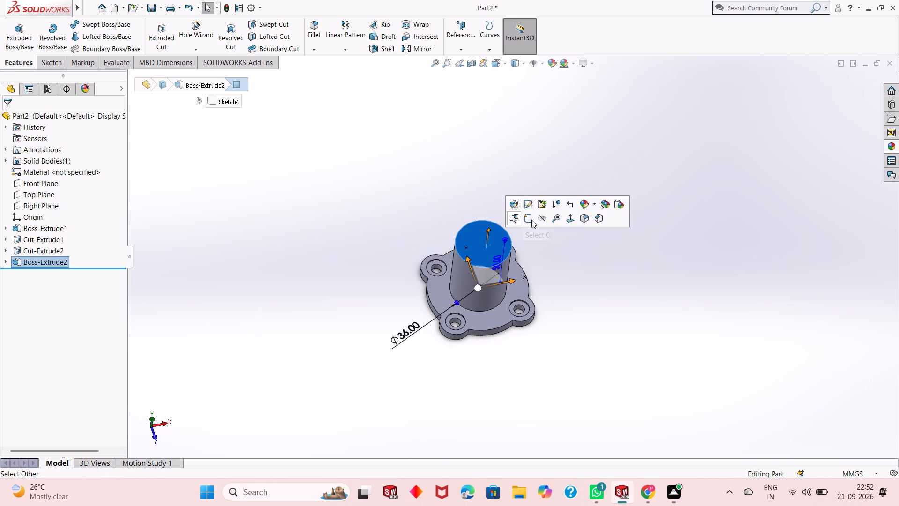
click(531, 220)
key(ctrl+8)
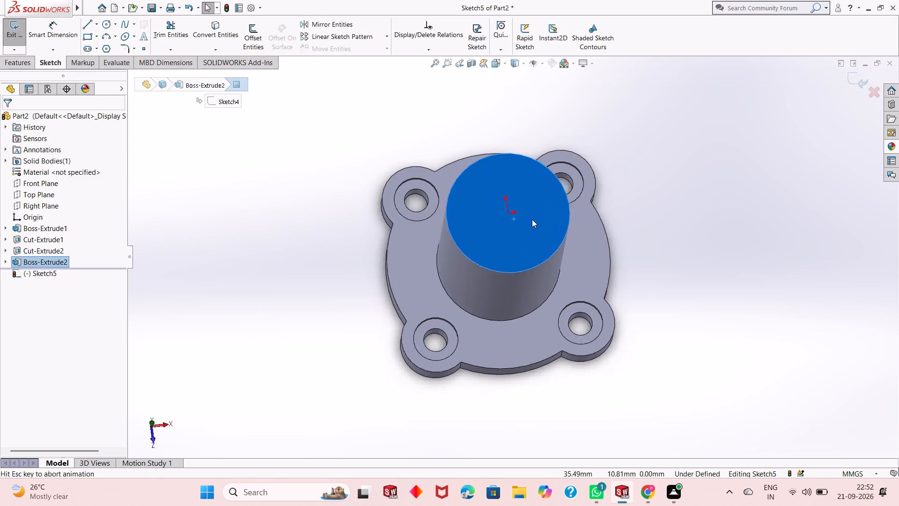
click(246, 161)
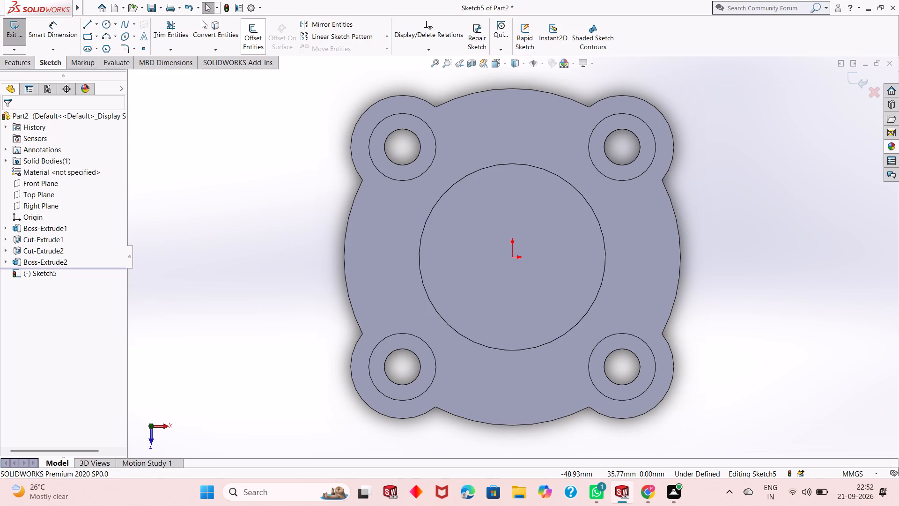
click(107, 24)
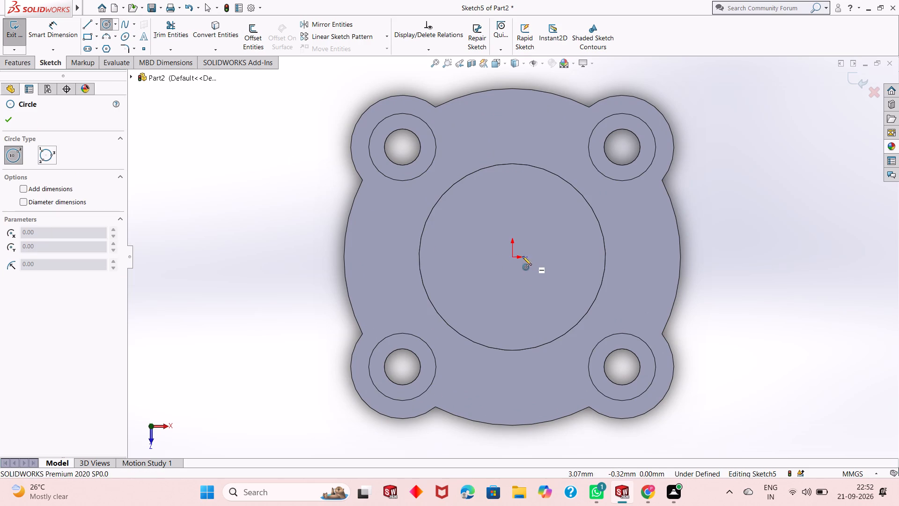
click(514, 258)
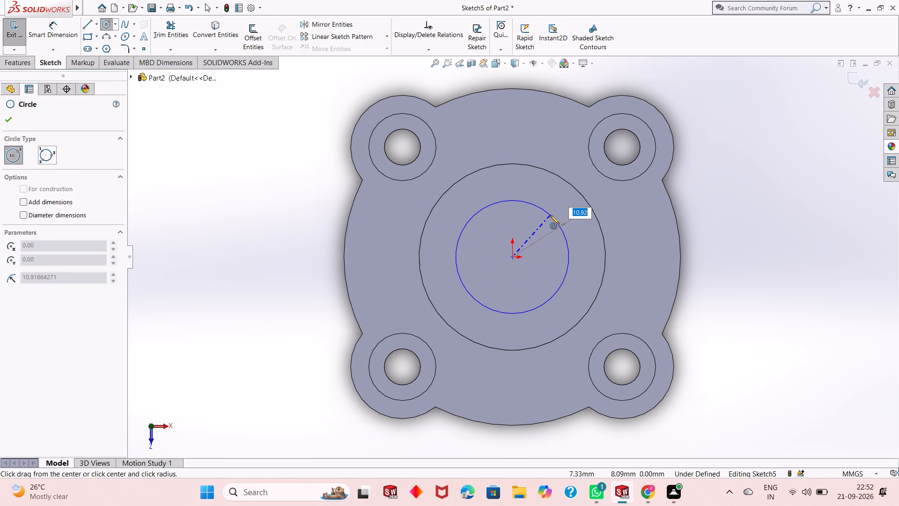
click(550, 215)
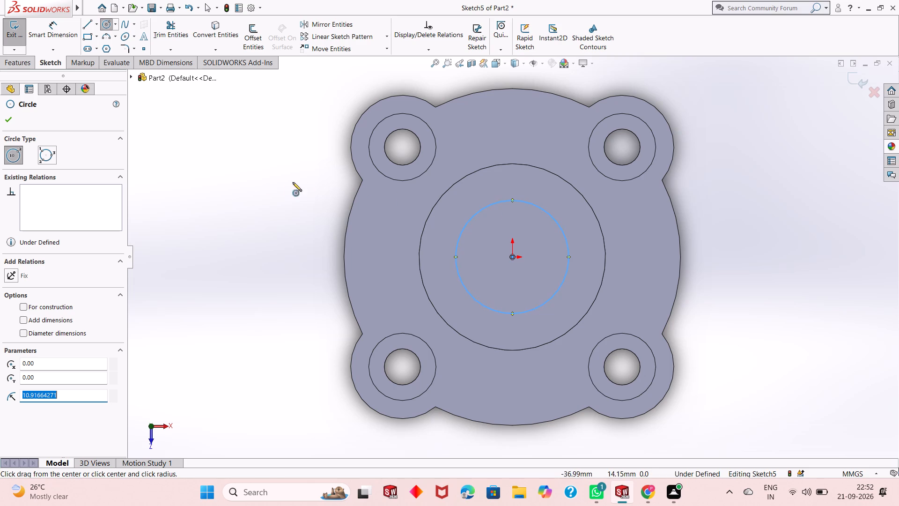
click(10, 119)
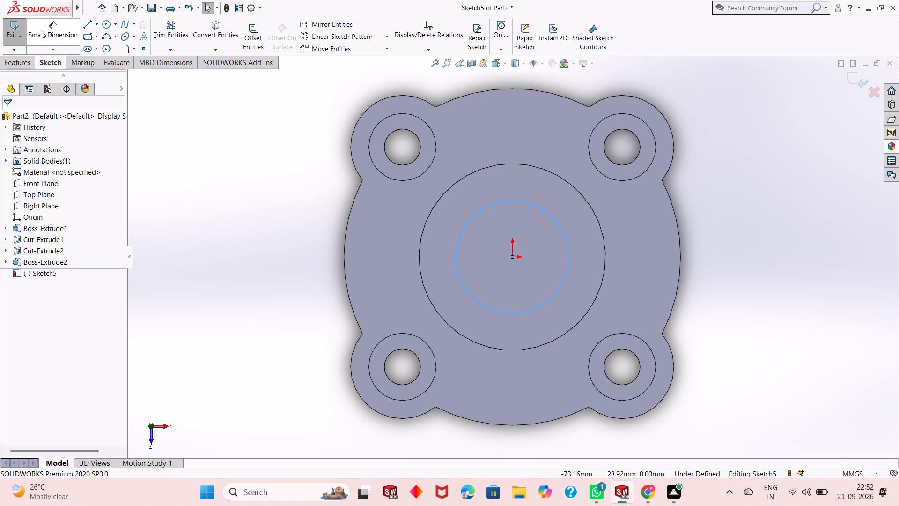
Dimension the sketched circle on the cylinder's top face to a diameter of 24 mm.
click(41, 30)
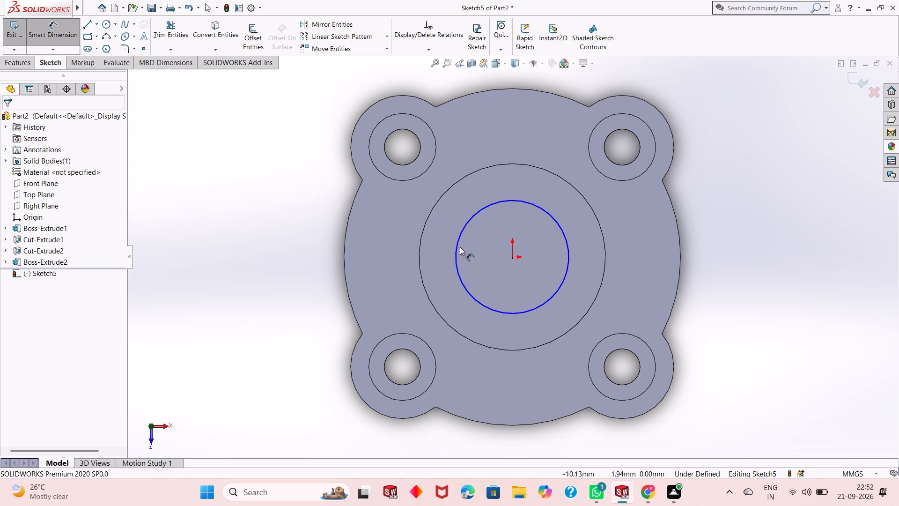
click(457, 248)
click(242, 356)
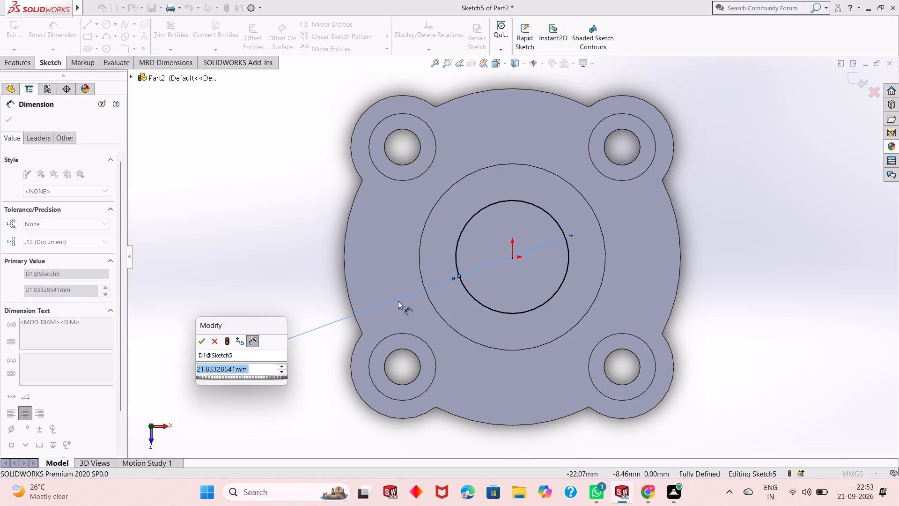
text(24)
key(Return)
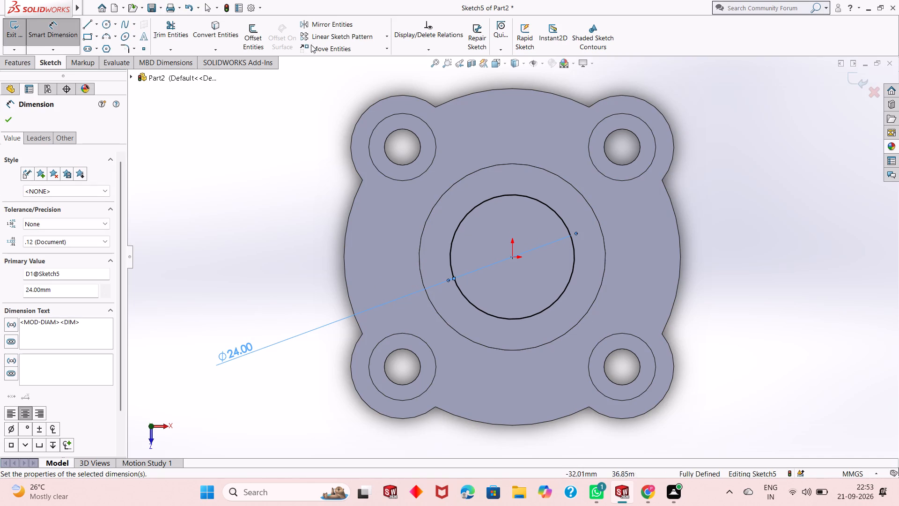
click(10, 120)
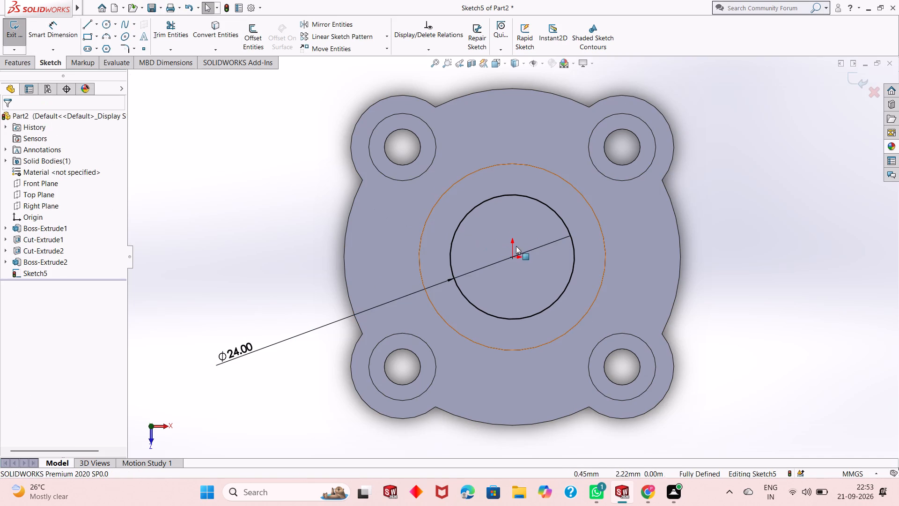
Change the diameter of the circle on the cylinder's top face to 16 mm.
middle_drag(517, 247, 530, 147)
scroll(530, 145, up, 4)
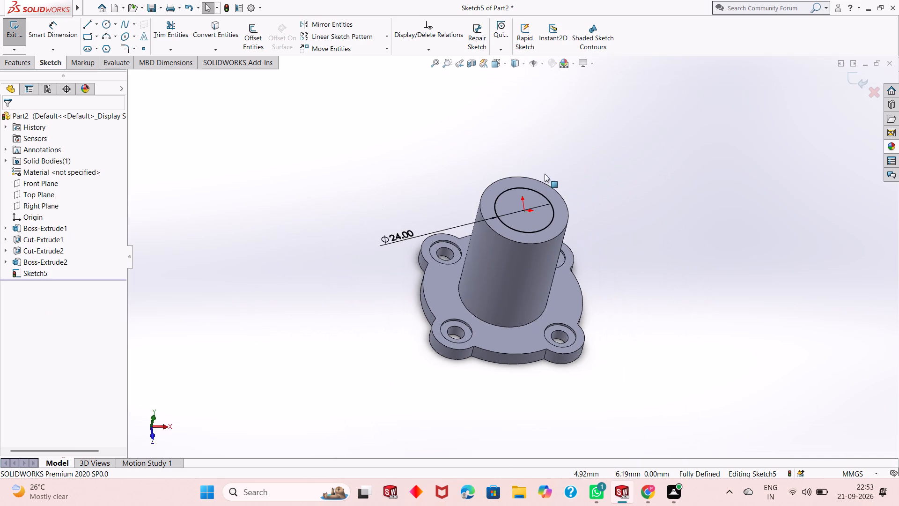
middle_drag(564, 217, 558, 145)
scroll(558, 144, up, 1)
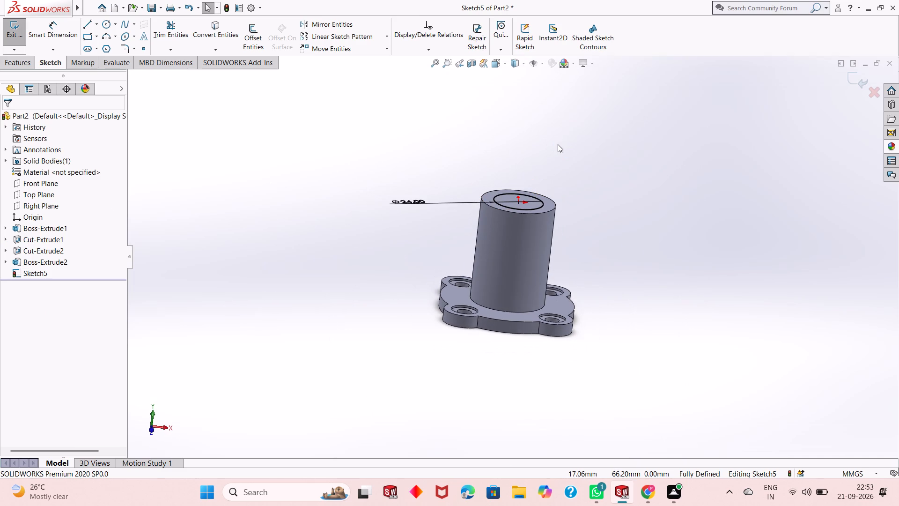
scroll(537, 172, up, 2)
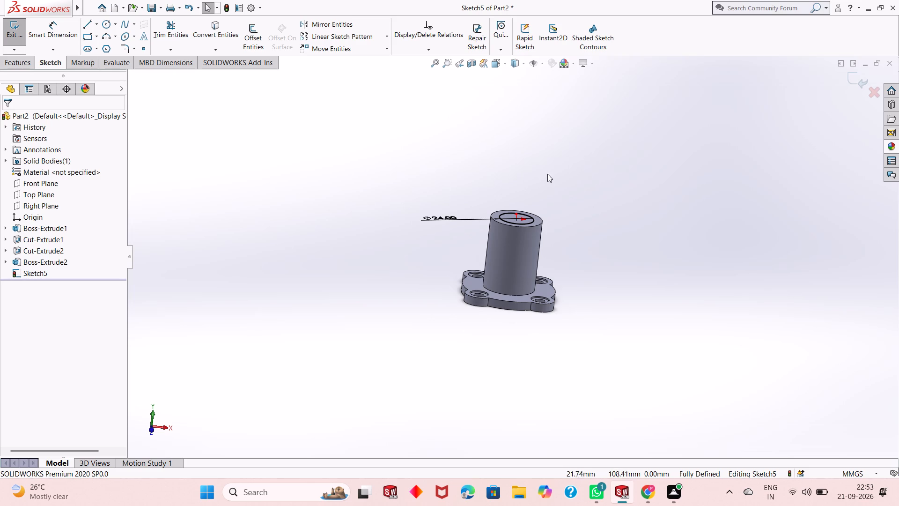
double_click(440, 216)
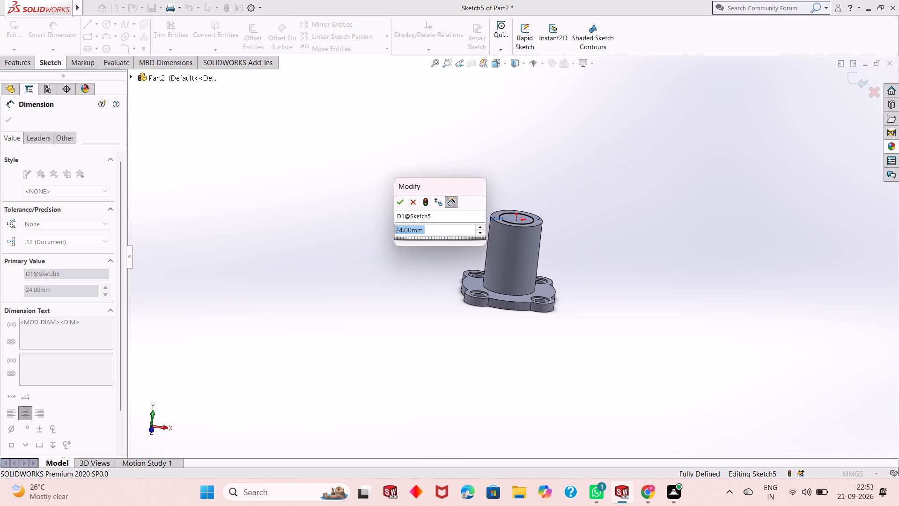
text(16)
key(Return)
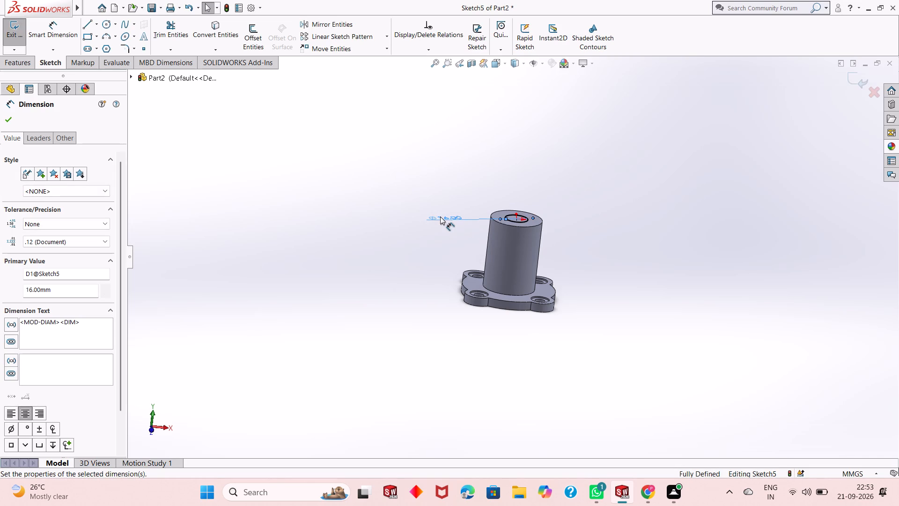
middle_drag(603, 244, 606, 265)
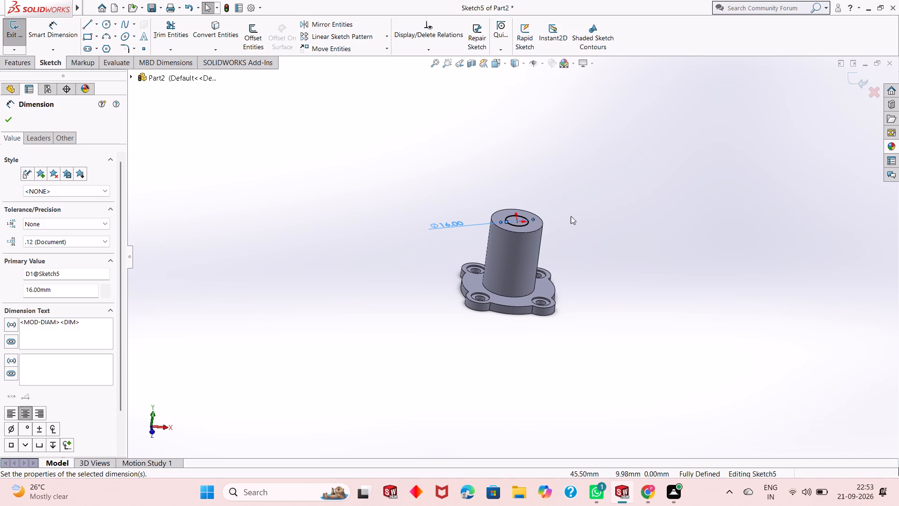
click(4, 121)
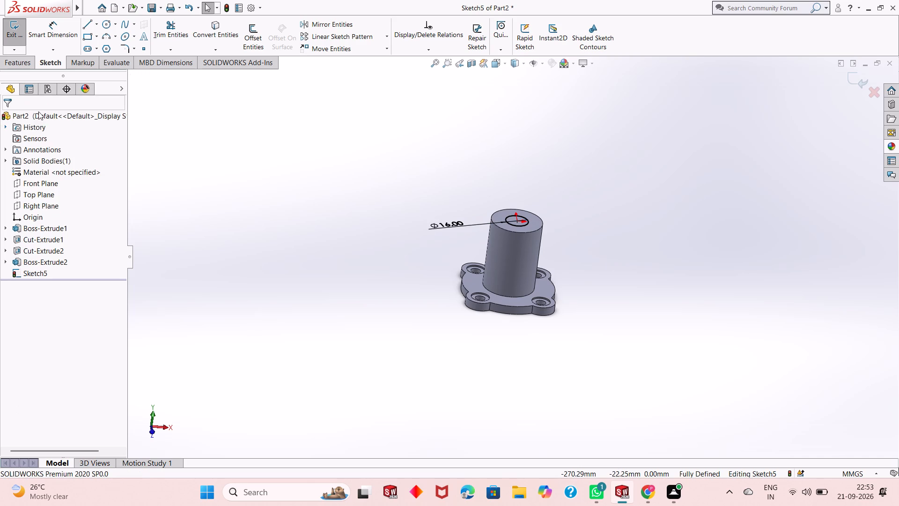
Extrude the circle upward from the cylinder's top face as a merged blind boss 1.5 mm deep.
click(34, 63)
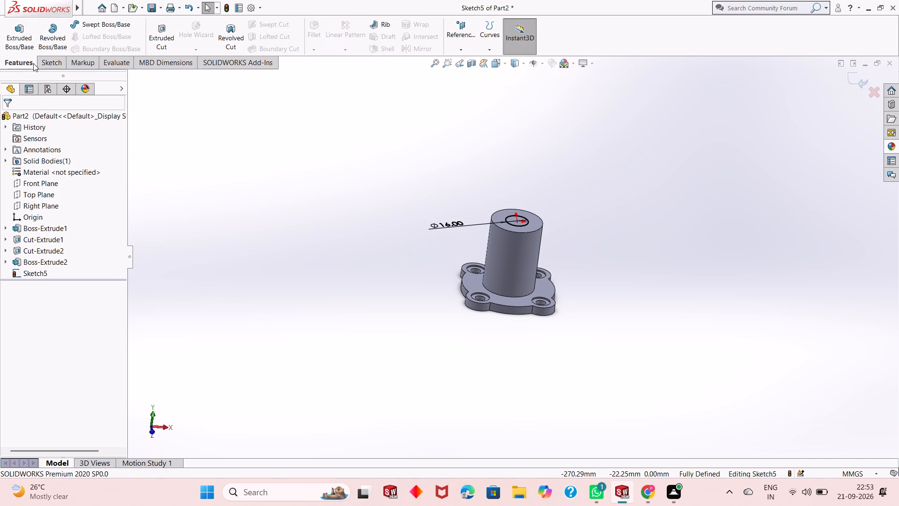
click(13, 46)
scroll(514, 205, down, 4)
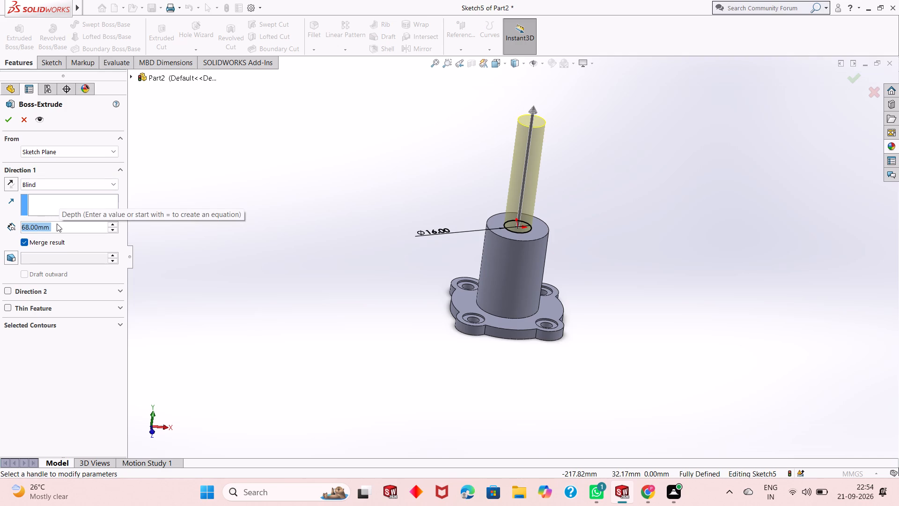
text(1.5)
key(Return)
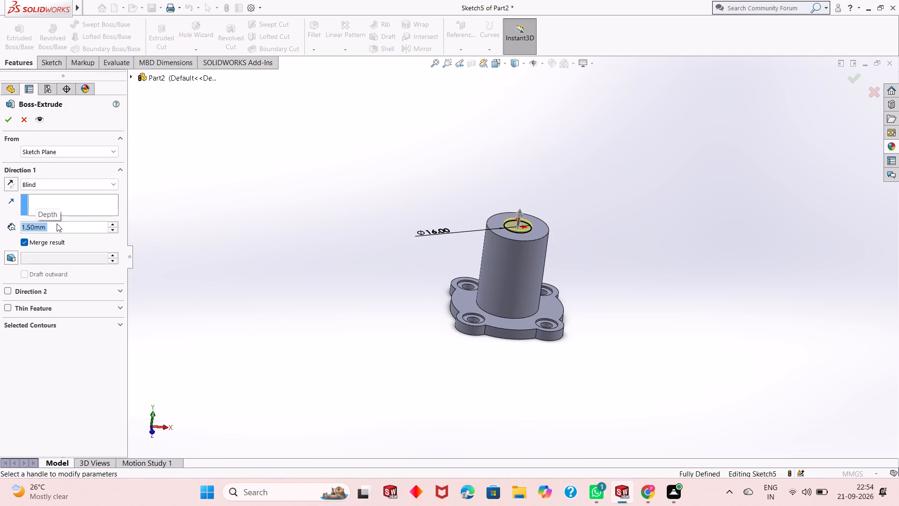
click(3, 124)
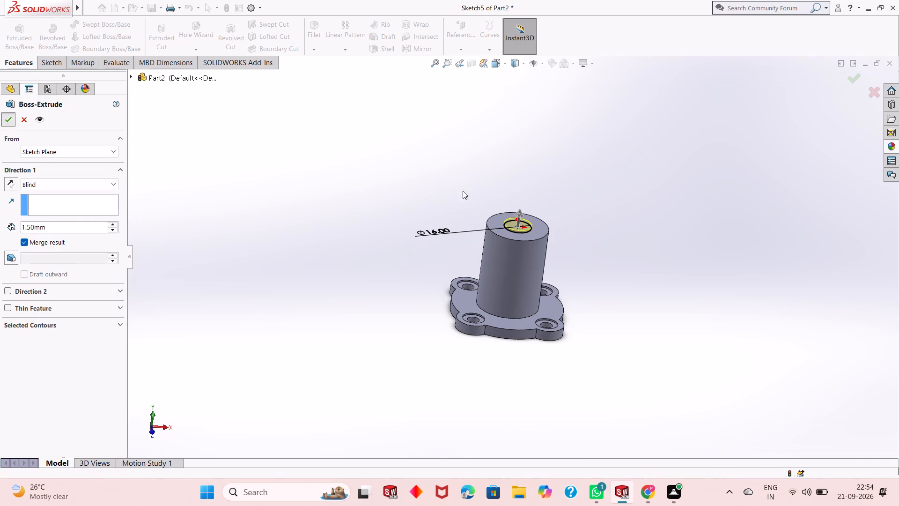
click(598, 208)
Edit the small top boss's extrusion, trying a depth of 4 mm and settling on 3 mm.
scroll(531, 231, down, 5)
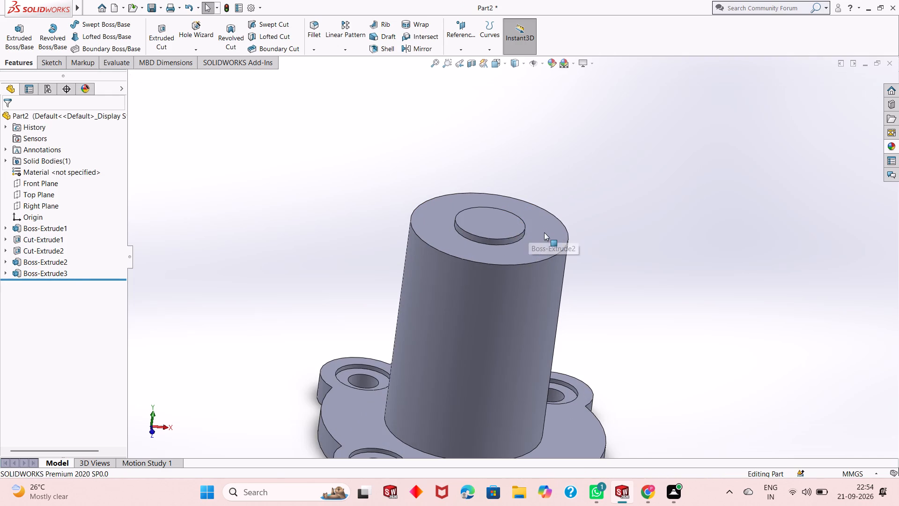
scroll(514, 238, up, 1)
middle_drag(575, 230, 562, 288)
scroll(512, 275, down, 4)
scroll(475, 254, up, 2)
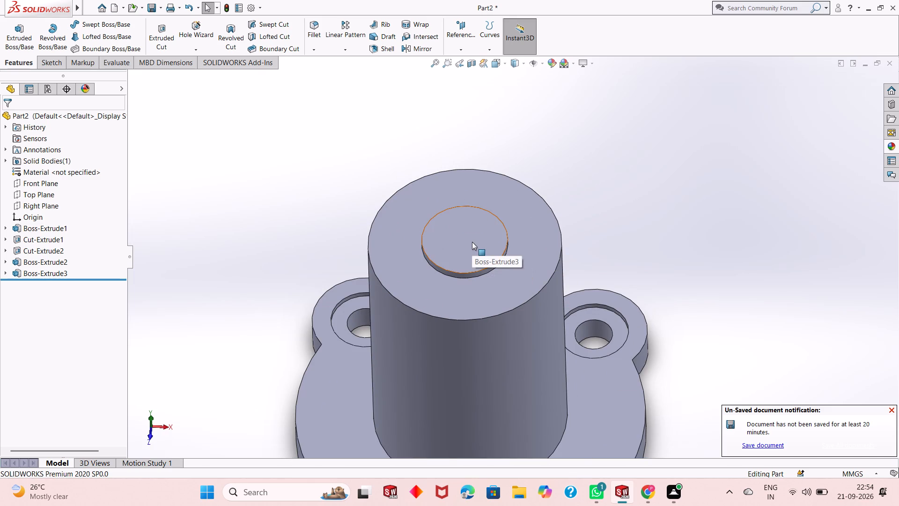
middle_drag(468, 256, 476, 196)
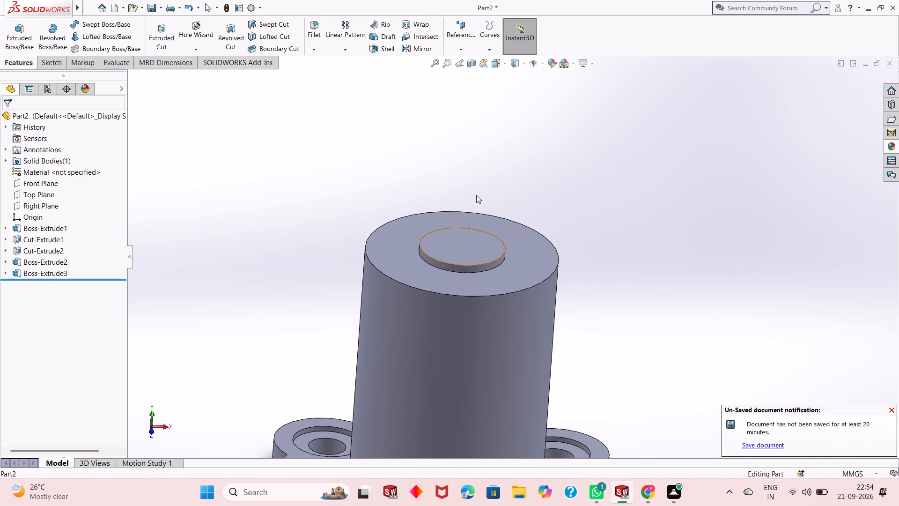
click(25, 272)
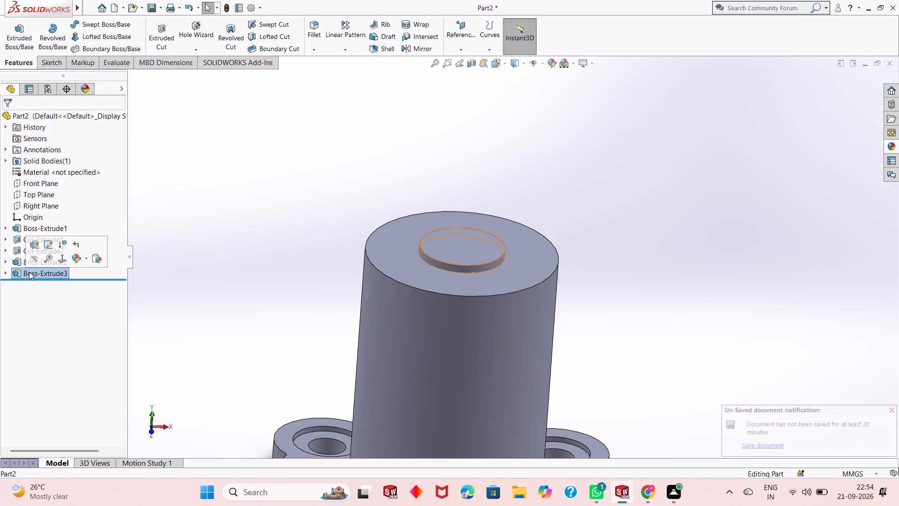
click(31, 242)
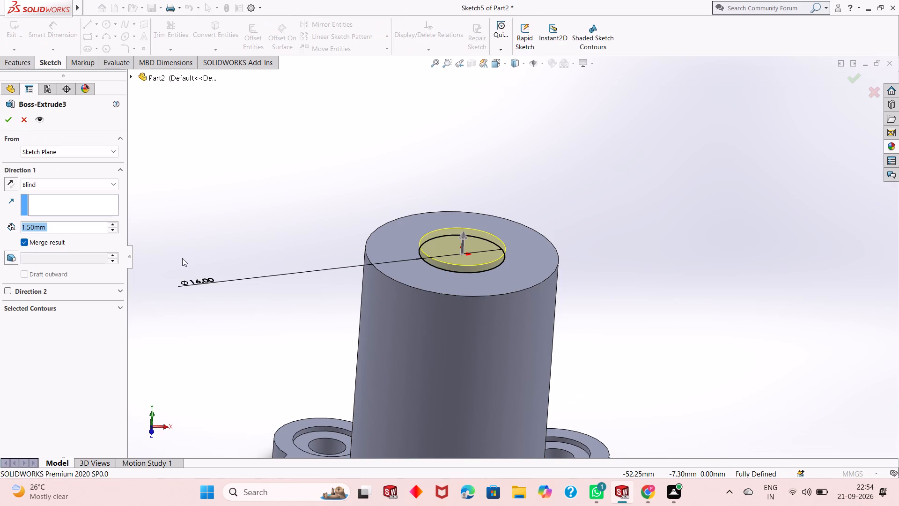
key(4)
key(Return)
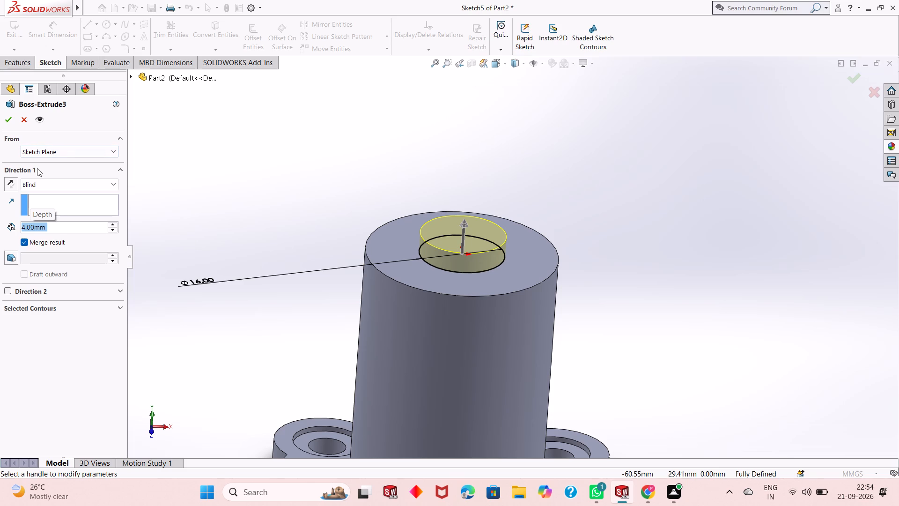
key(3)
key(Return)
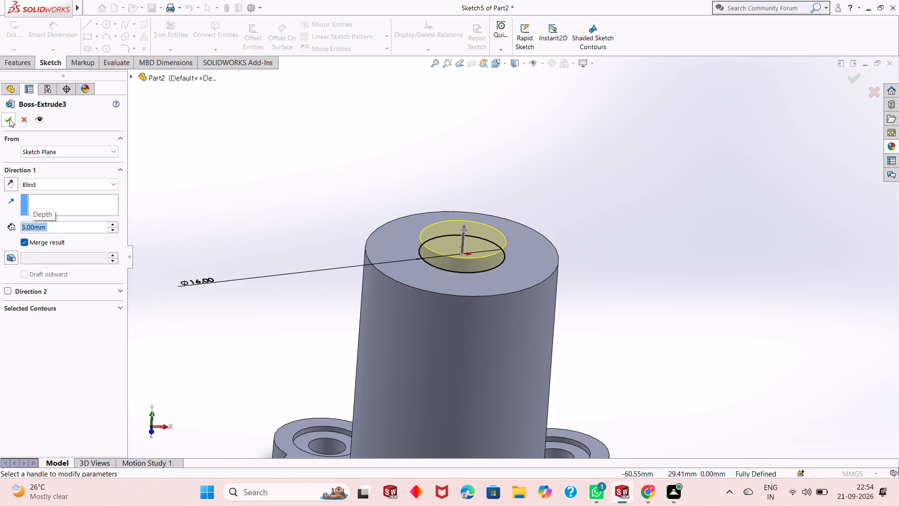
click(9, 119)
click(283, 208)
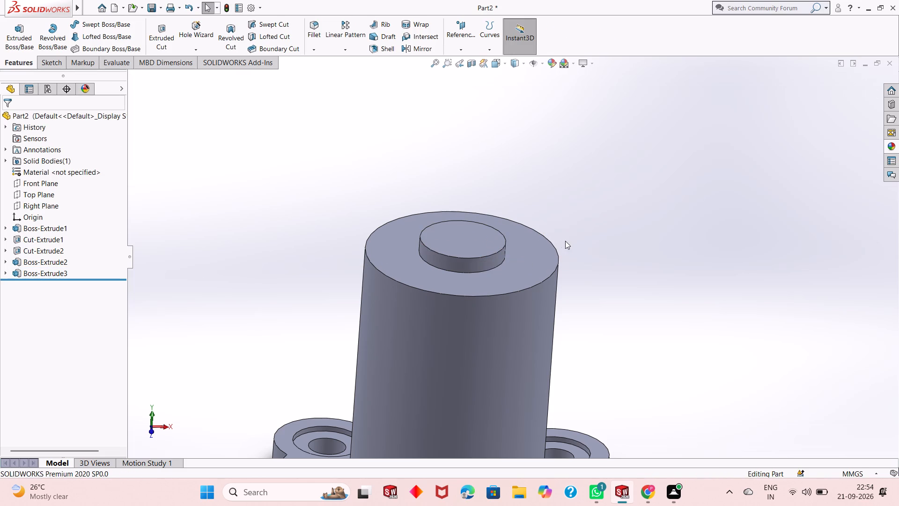
Edit the small top boss's extrusion and set its depth to 18 mm.
scroll(580, 252, up, 1)
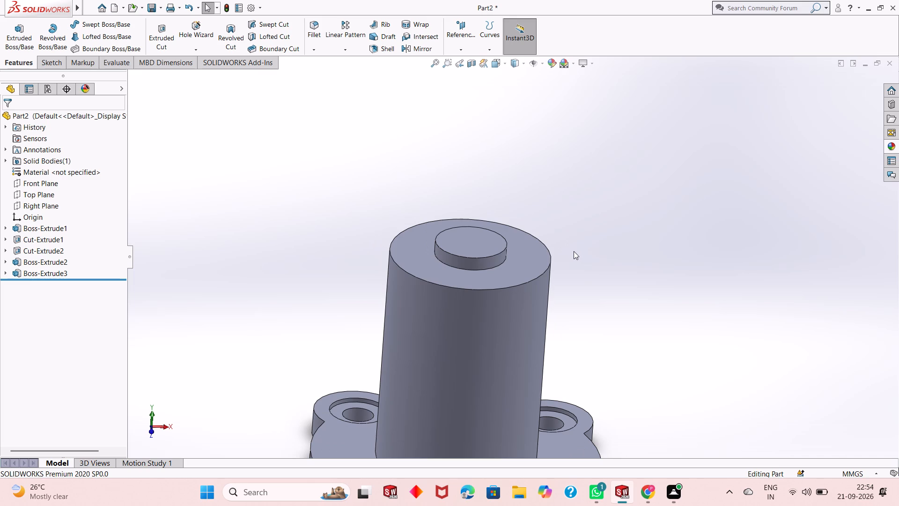
click(39, 275)
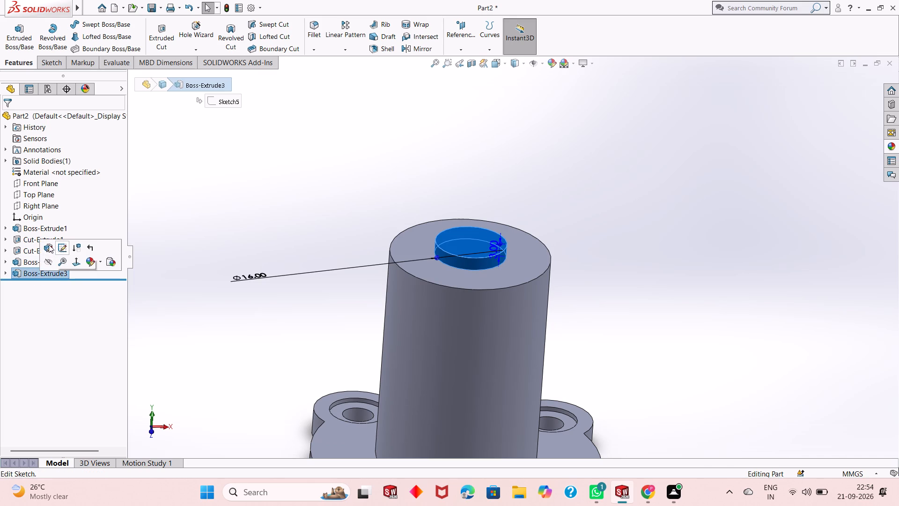
click(49, 245)
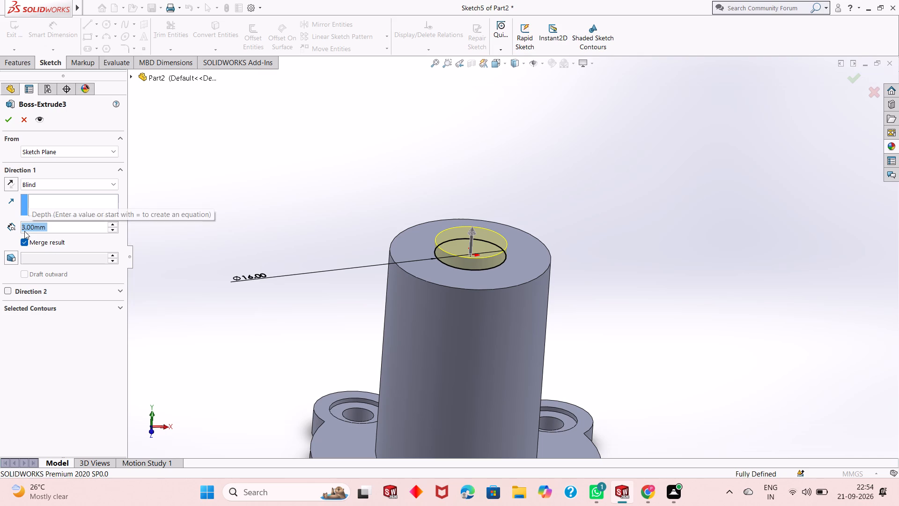
text(18)
key(Return)
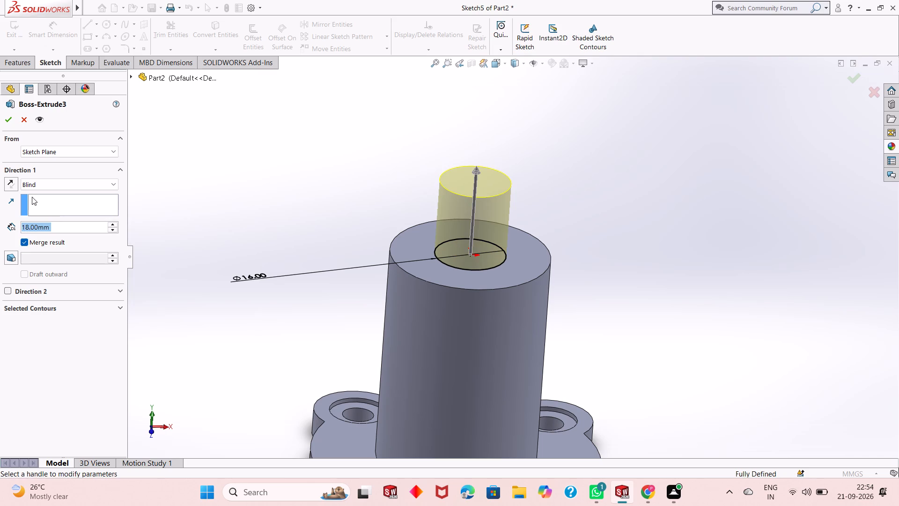
click(10, 124)
click(272, 213)
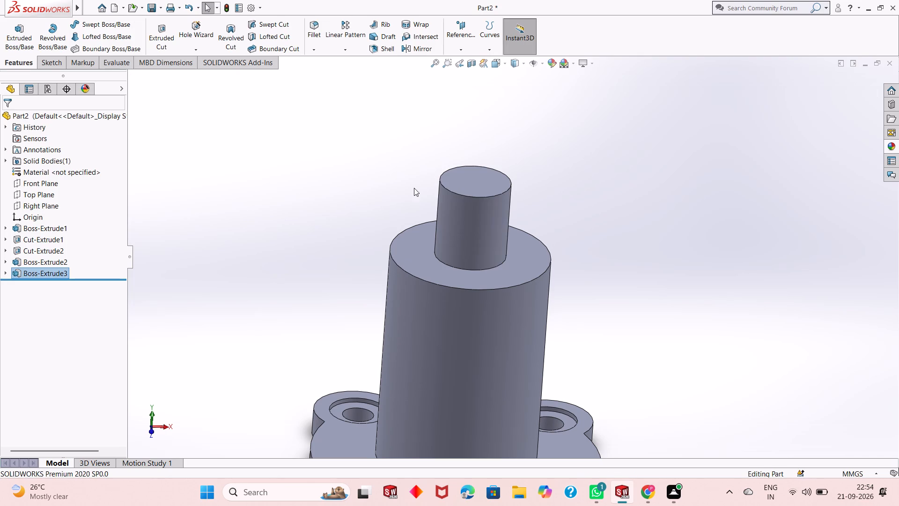
Start a Thread feature and set its thread method to Extrude thread.
click(194, 46)
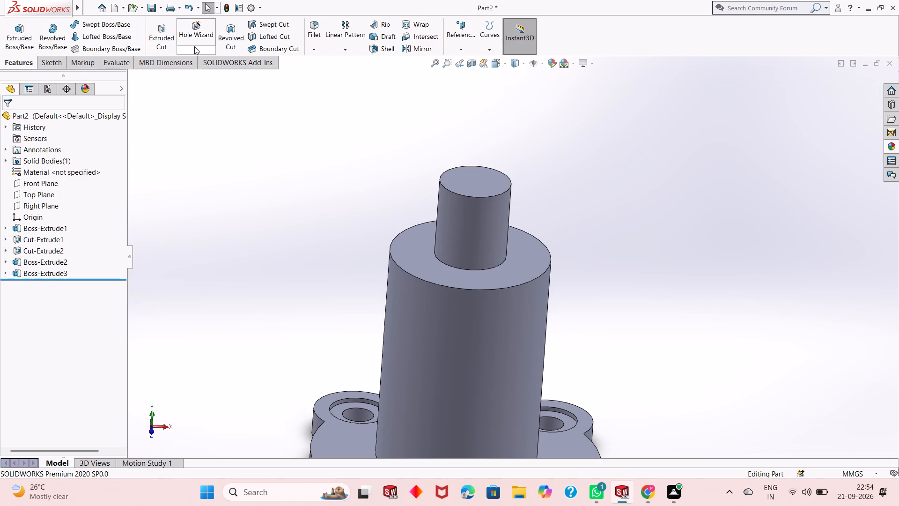
click(207, 83)
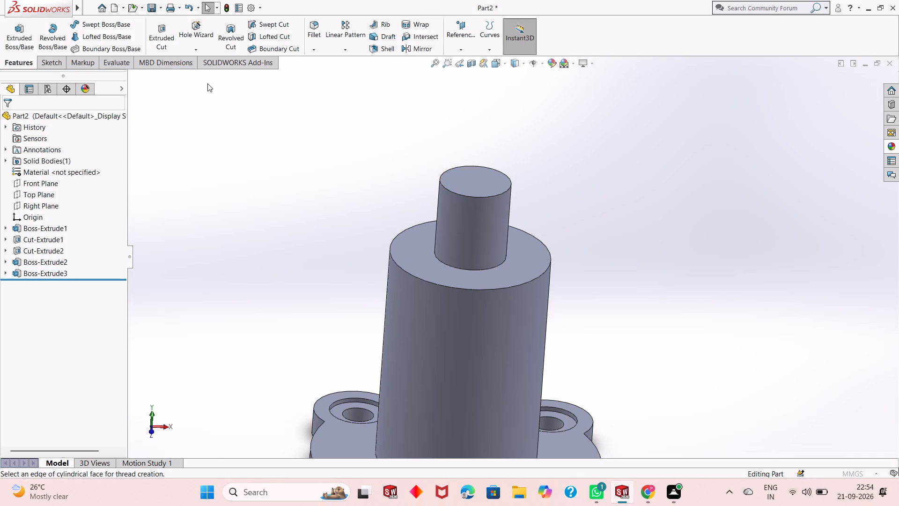
click(528, 257)
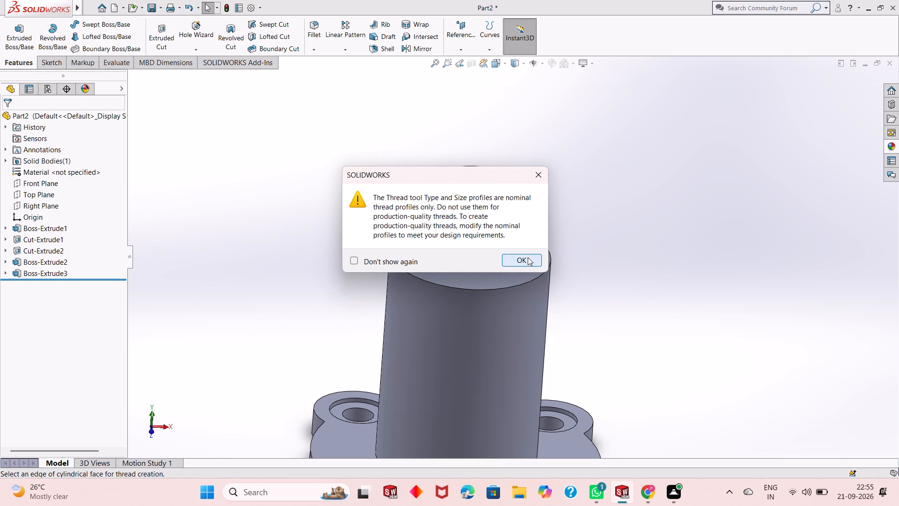
scroll(459, 272, up, 1)
scroll(483, 236, up, 2)
scroll(523, 262, down, 2)
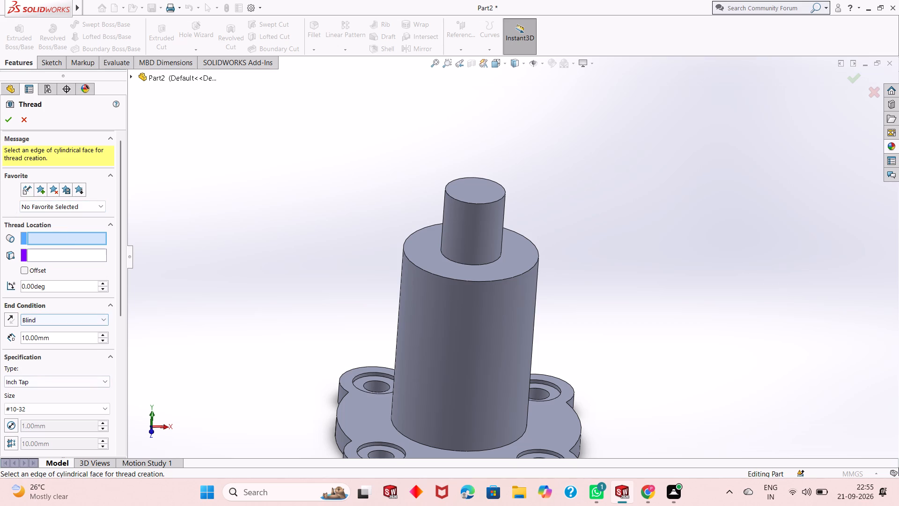
scroll(88, 351, down, 3)
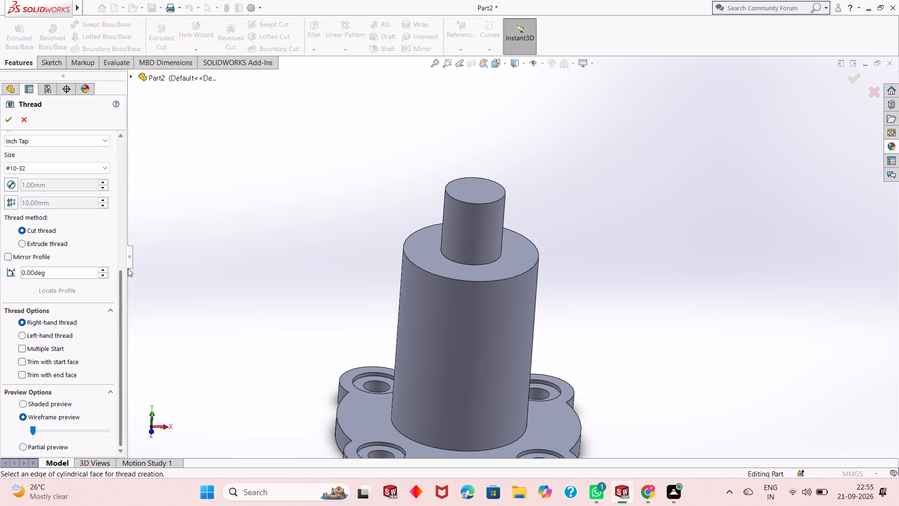
scroll(119, 255, up, 3)
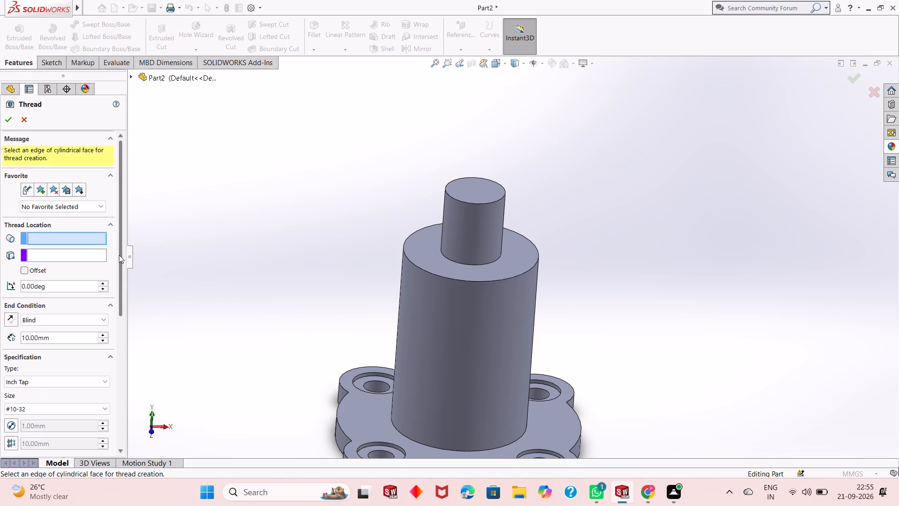
scroll(119, 251, up, 1)
scroll(119, 251, down, 4)
scroll(119, 251, up, 4)
scroll(122, 358, down, 2)
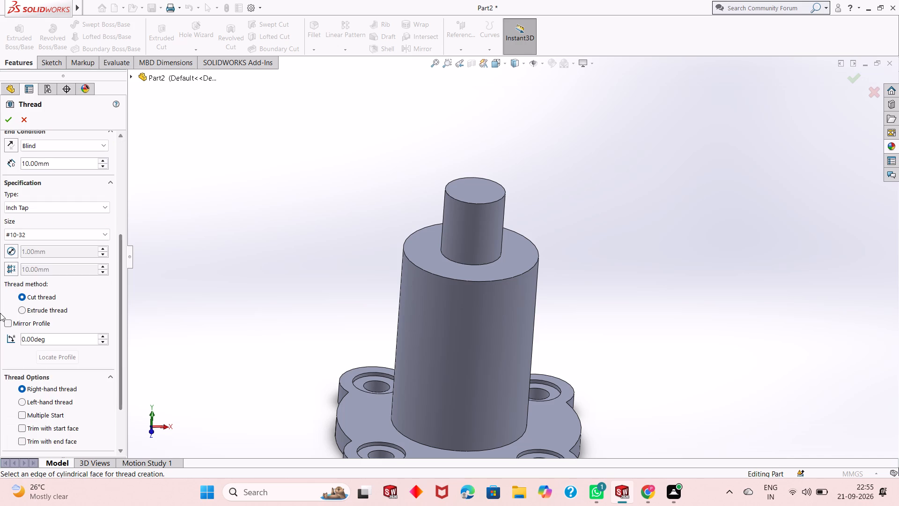
click(46, 309)
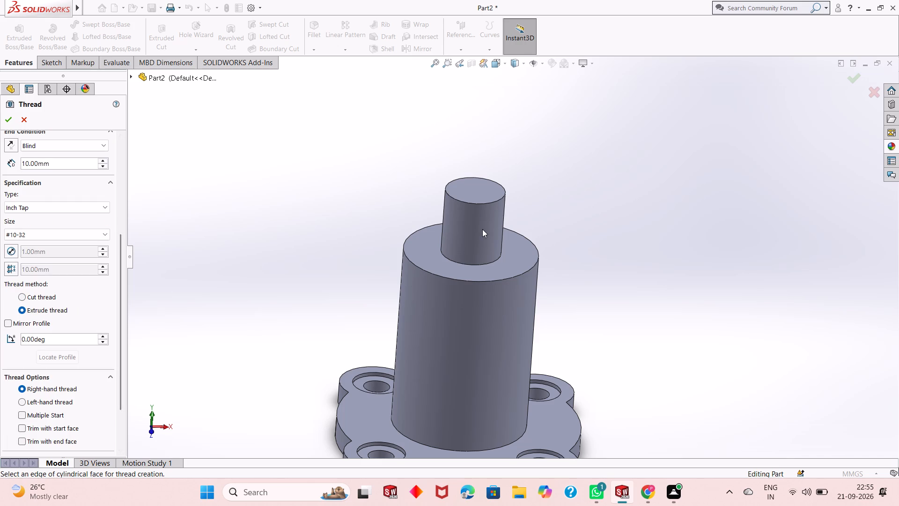
Examine the small top boss and the cylinder from several angles to find where the thread can be placed.
click(480, 222)
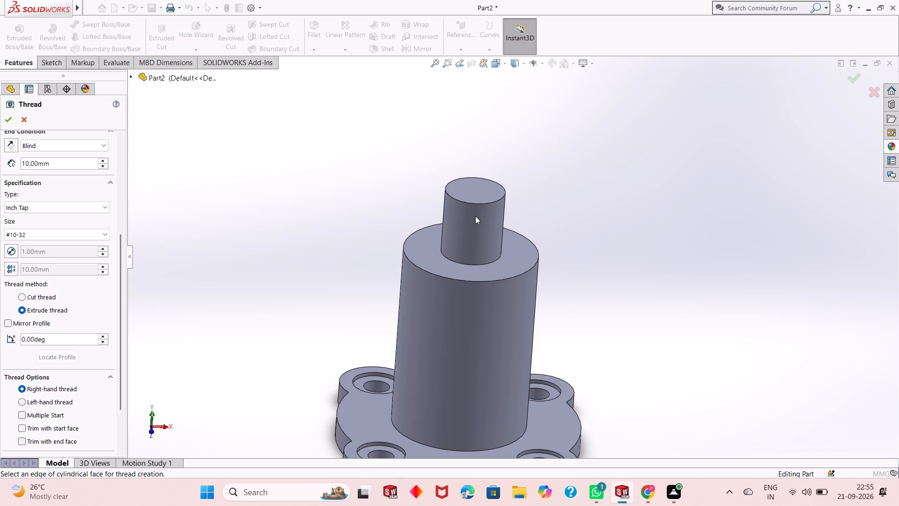
scroll(463, 217, down, 2)
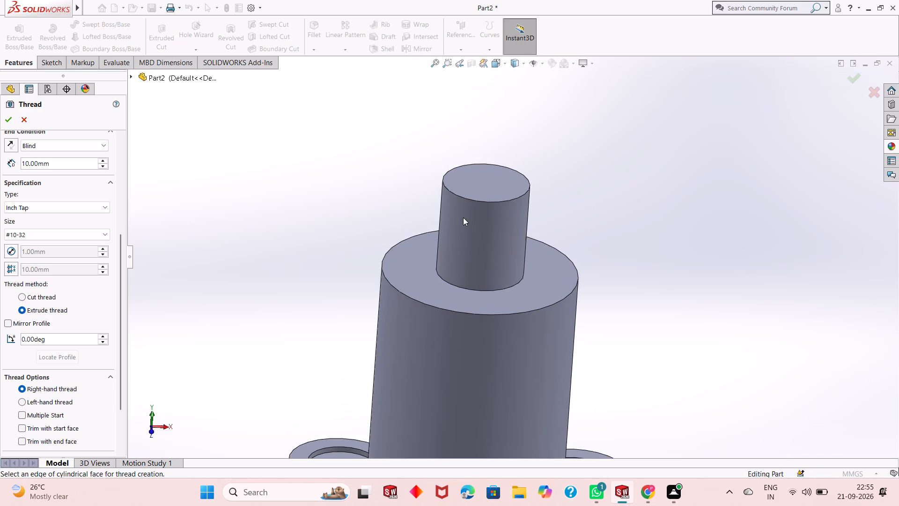
scroll(463, 217, up, 6)
scroll(467, 220, down, 4)
scroll(479, 238, up, 4)
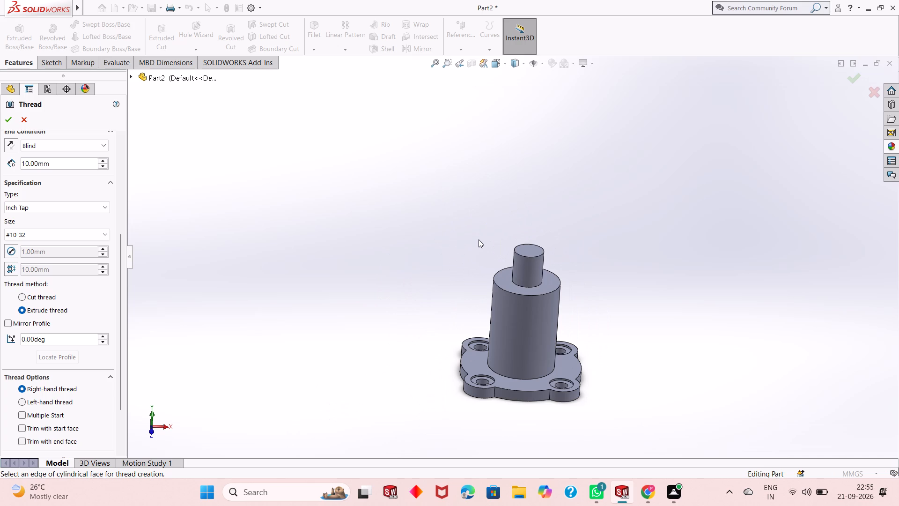
right_drag(479, 239, 413, 345)
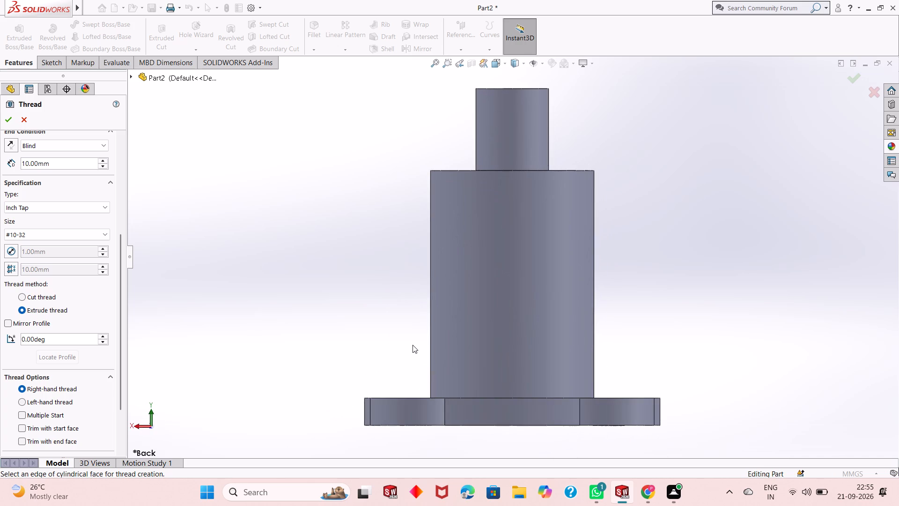
scroll(464, 331, down, 3)
scroll(464, 331, up, 3)
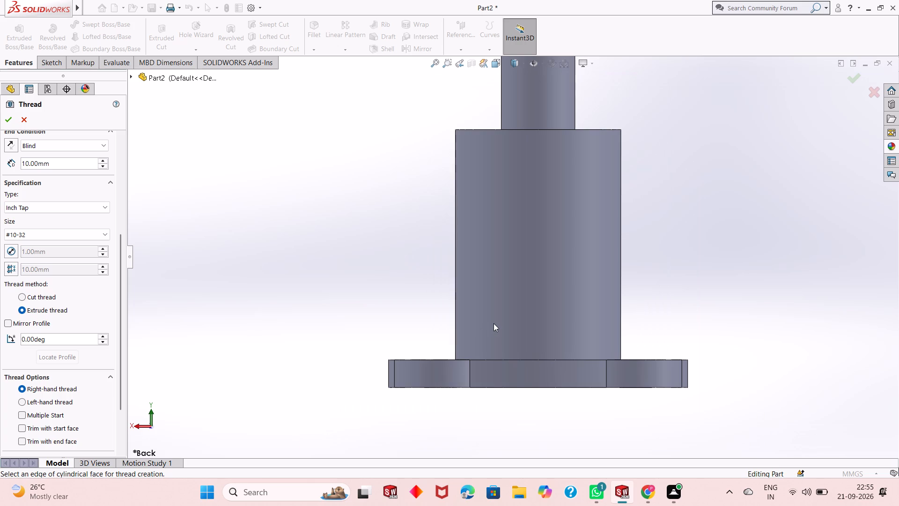
scroll(494, 323, down, 3)
scroll(497, 322, up, 3)
middle_drag(544, 289, 523, 314)
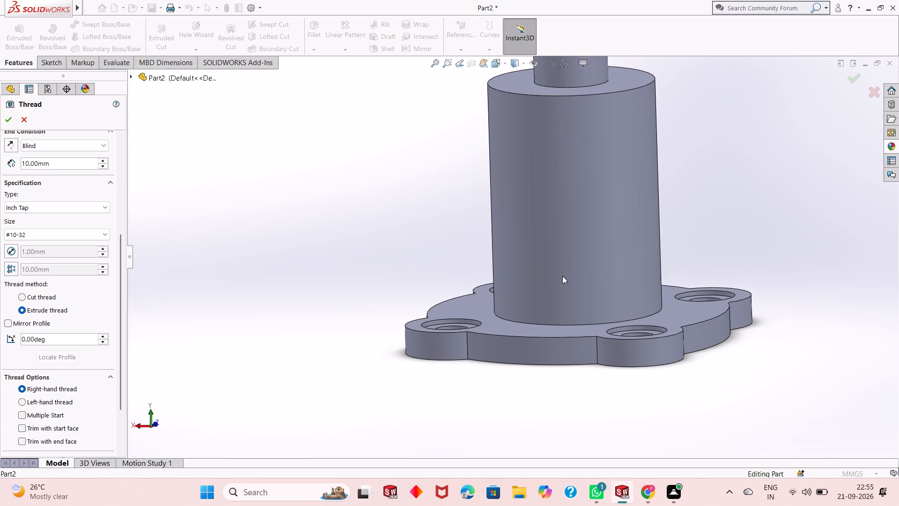
scroll(563, 275, up, 2)
scroll(590, 170, up, 2)
scroll(592, 147, down, 3)
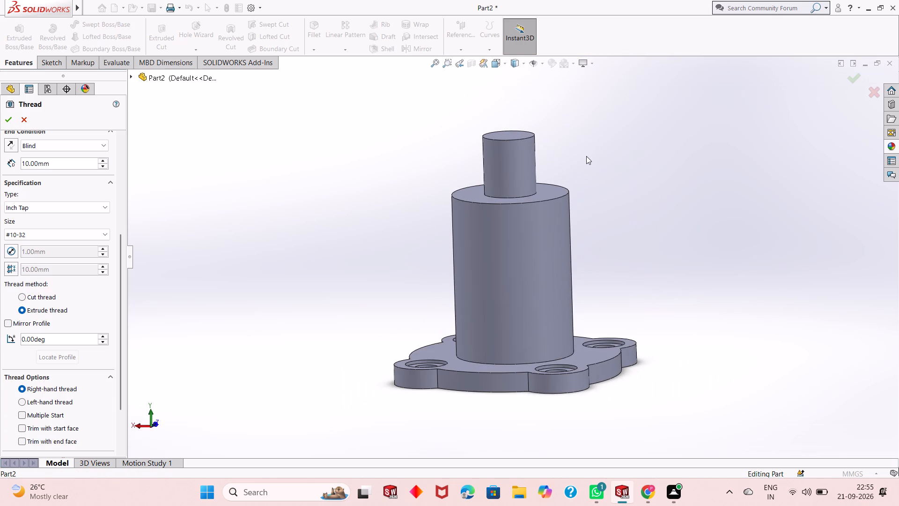
scroll(575, 168, down, 1)
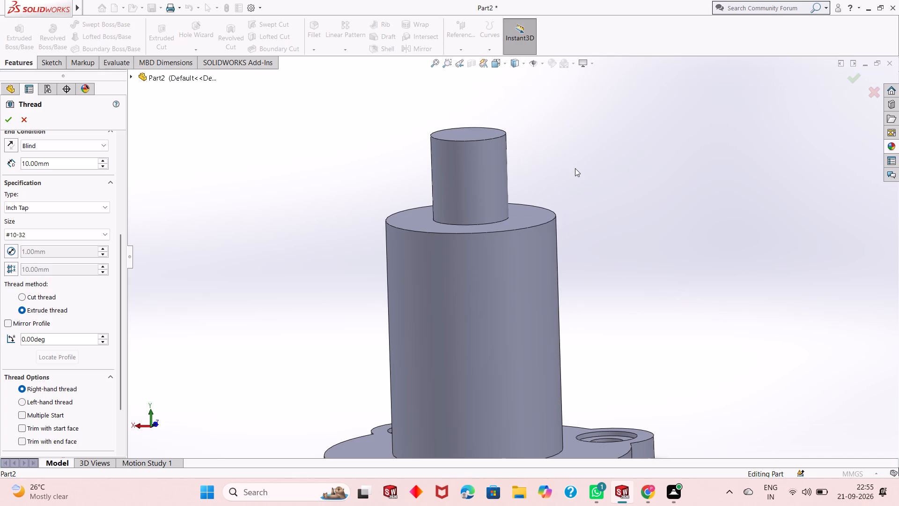
scroll(398, 281, up, 3)
scroll(472, 300, down, 1)
middle_drag(484, 303, 469, 366)
scroll(463, 322, up, 2)
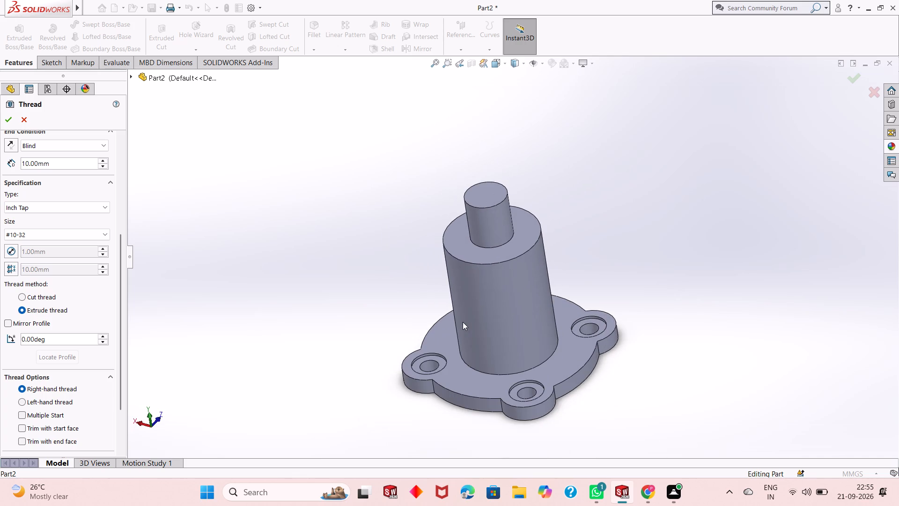
scroll(542, 267, down, 2)
scroll(509, 298, up, 1)
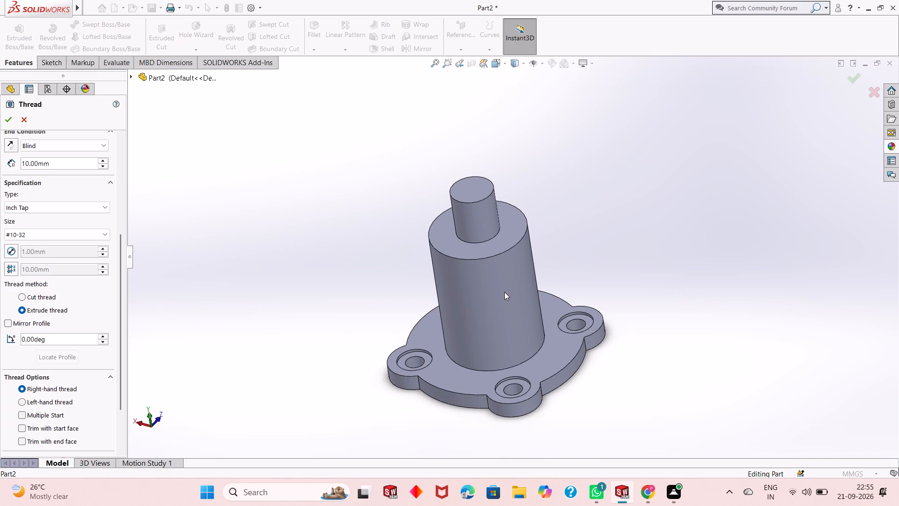
middle_drag(504, 292, 516, 239)
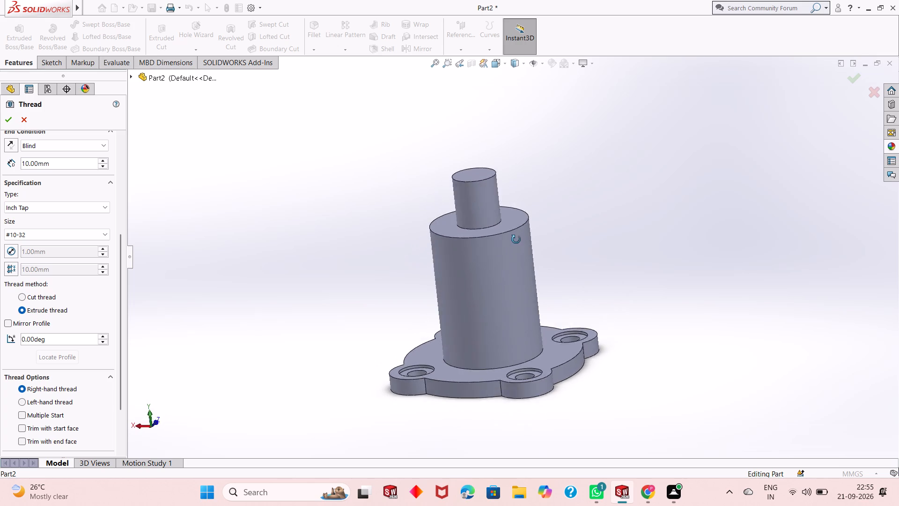
middle_drag(516, 239, 530, 261)
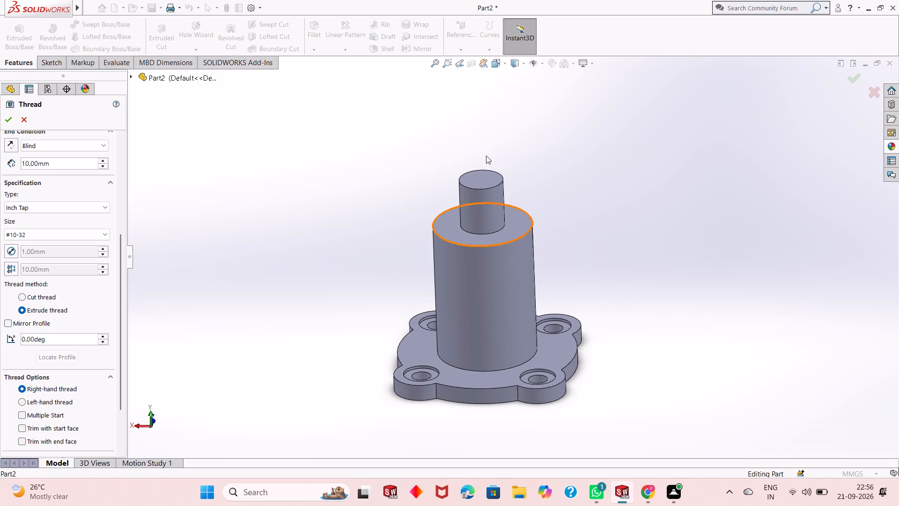
scroll(485, 157, down, 1)
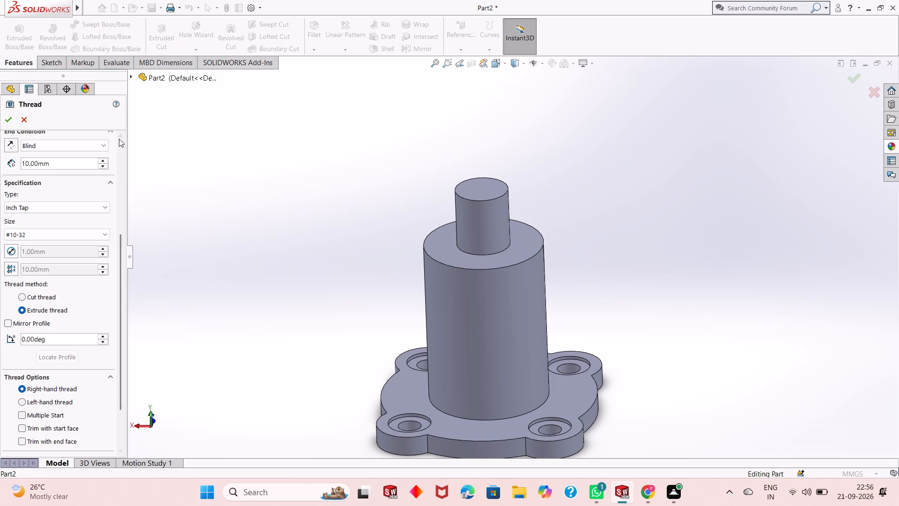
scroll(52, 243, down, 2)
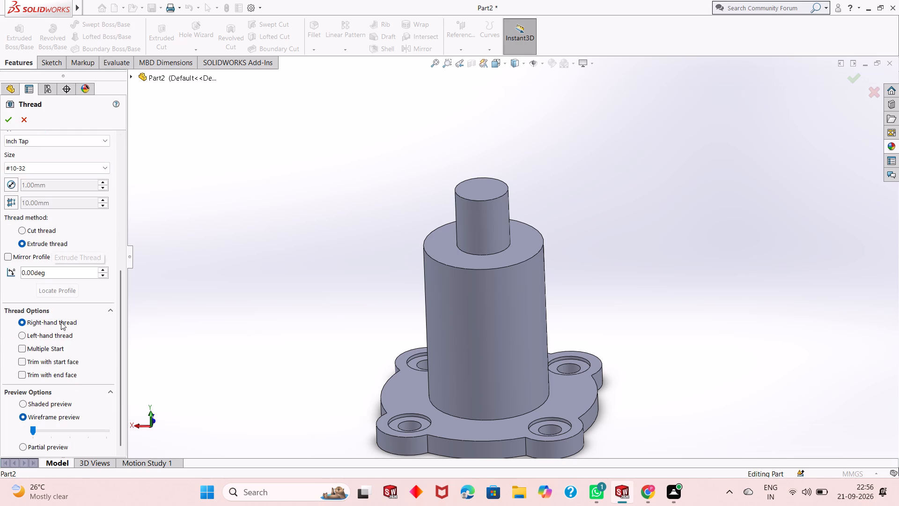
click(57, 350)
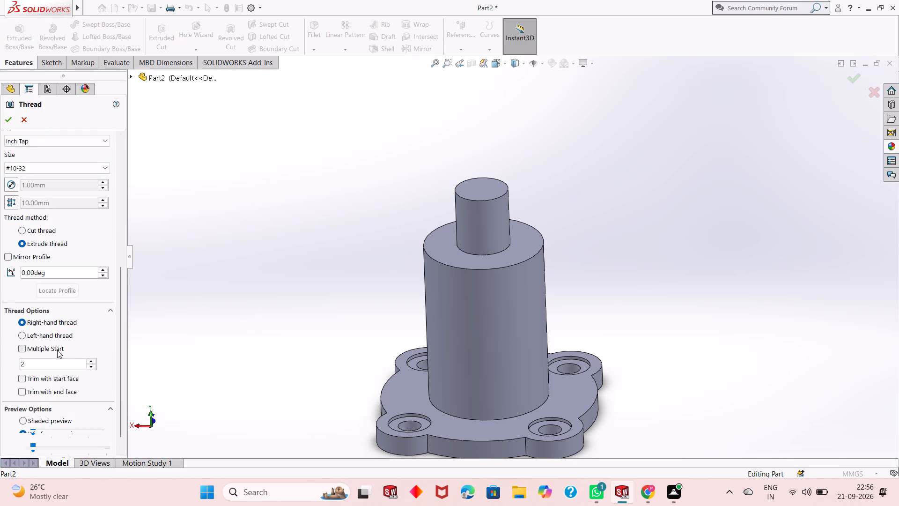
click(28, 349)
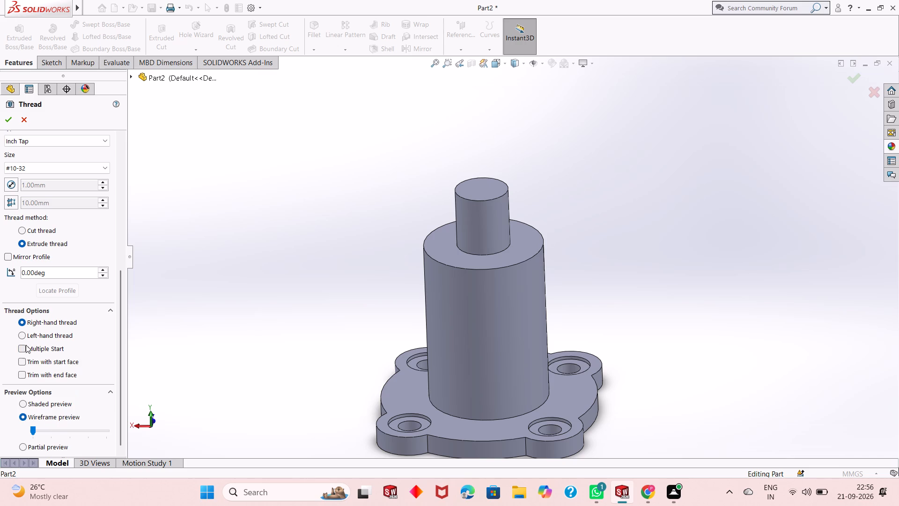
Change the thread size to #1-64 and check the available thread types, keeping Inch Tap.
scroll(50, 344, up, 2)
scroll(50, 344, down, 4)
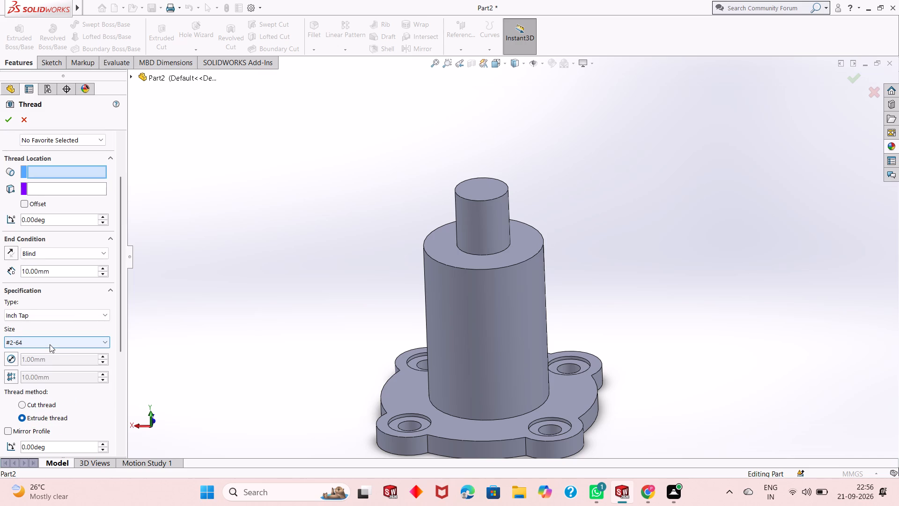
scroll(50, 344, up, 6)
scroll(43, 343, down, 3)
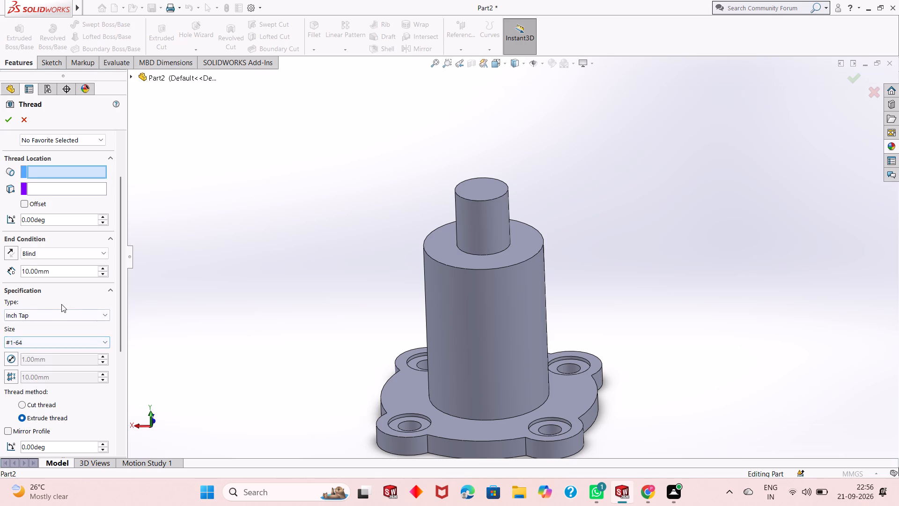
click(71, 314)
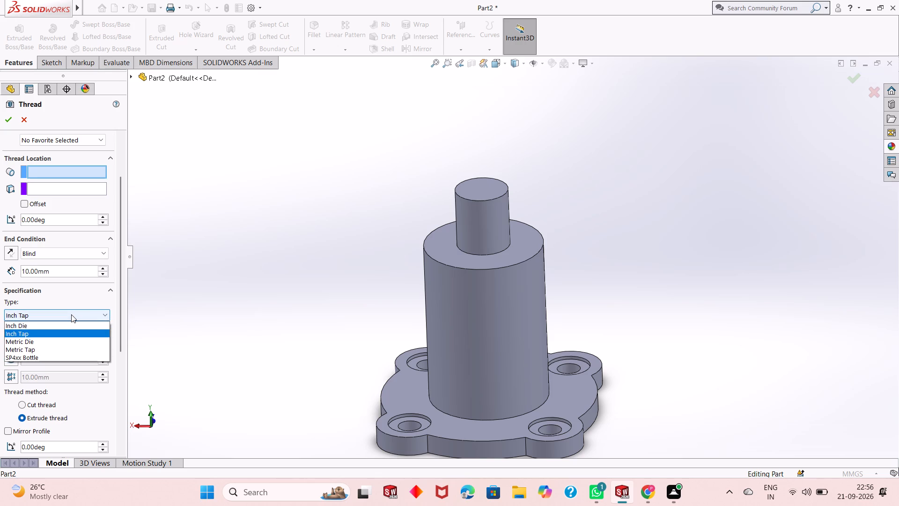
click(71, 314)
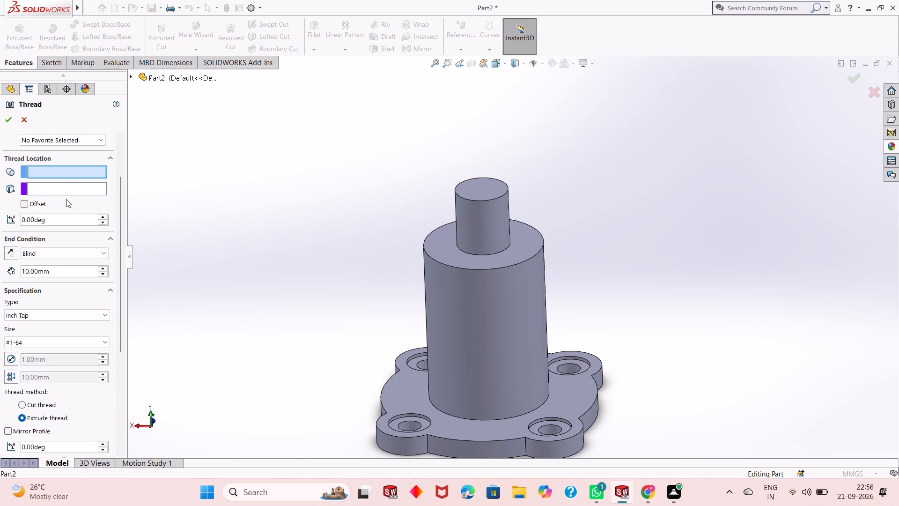
Select the circular top edge of the small boss as the thread location.
double_click(497, 207)
click(494, 193)
click(494, 201)
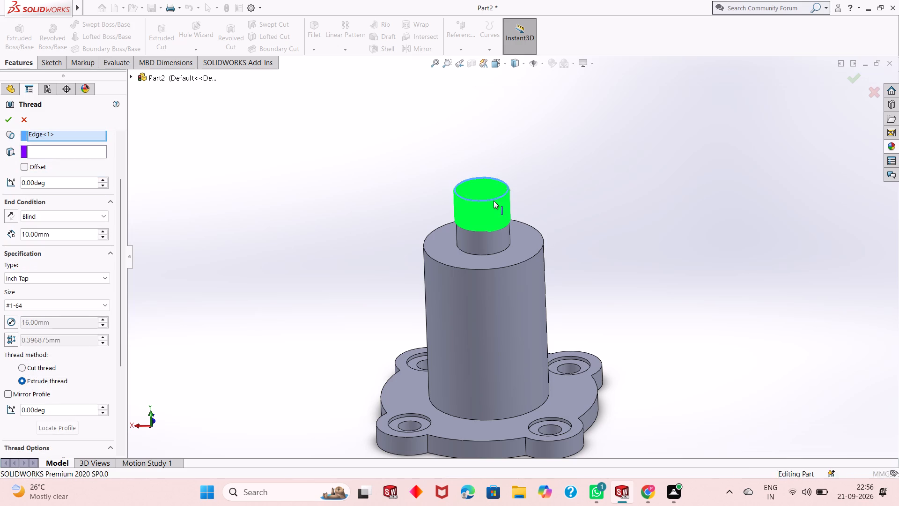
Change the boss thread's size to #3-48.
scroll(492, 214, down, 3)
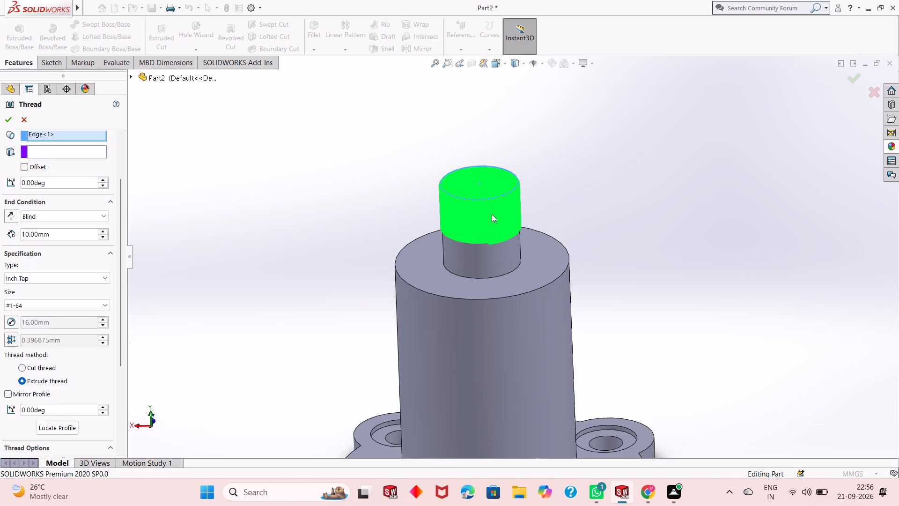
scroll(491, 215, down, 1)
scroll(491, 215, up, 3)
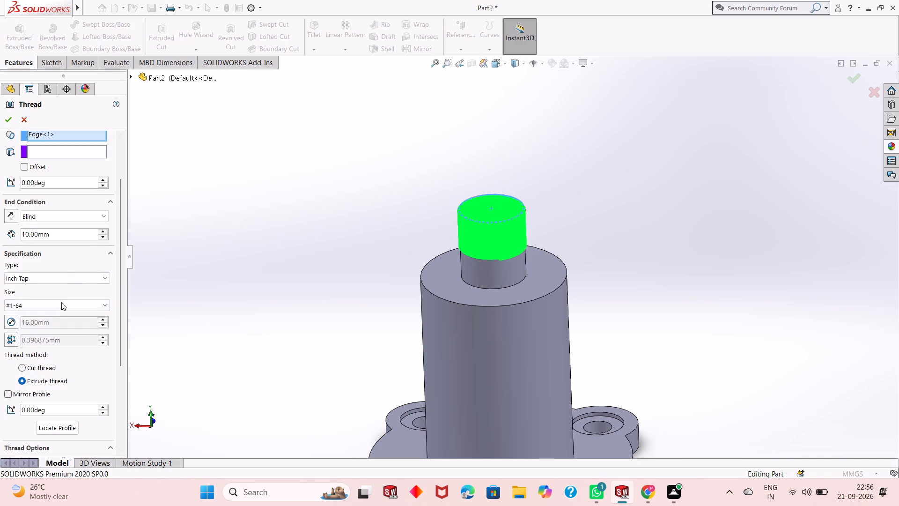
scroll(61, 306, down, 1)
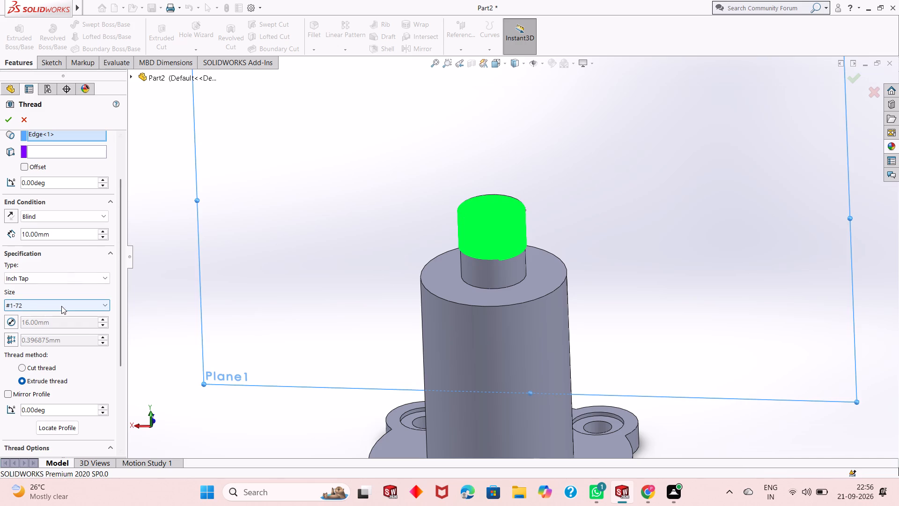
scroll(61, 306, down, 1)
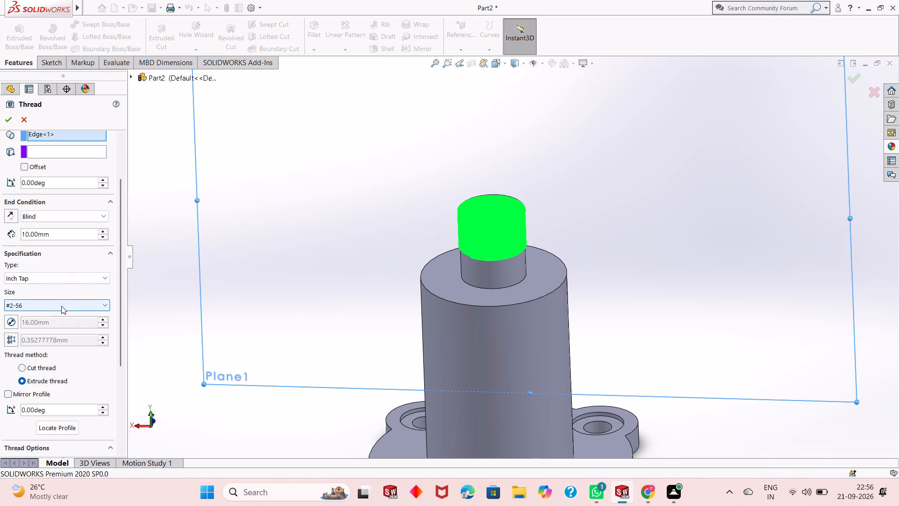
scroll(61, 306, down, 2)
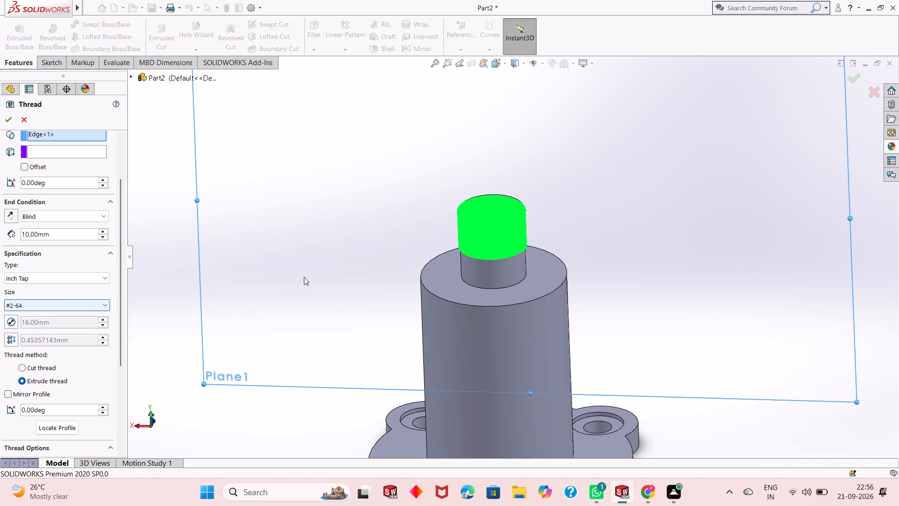
Examine the thread preview on the top boss from above and from the side to judge how far it reaches.
middle_drag(561, 221, 561, 225)
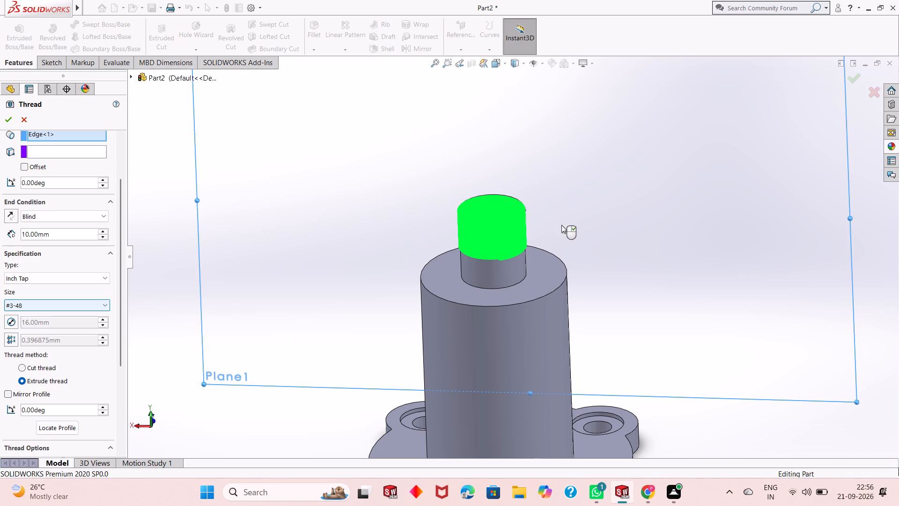
middle_drag(561, 225, 548, 262)
middle_drag(546, 241, 527, 353)
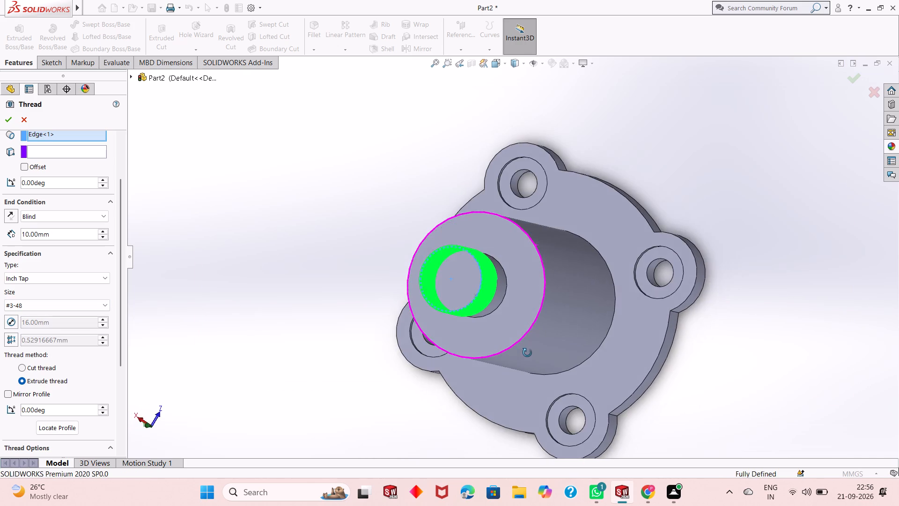
middle_drag(527, 353, 558, 201)
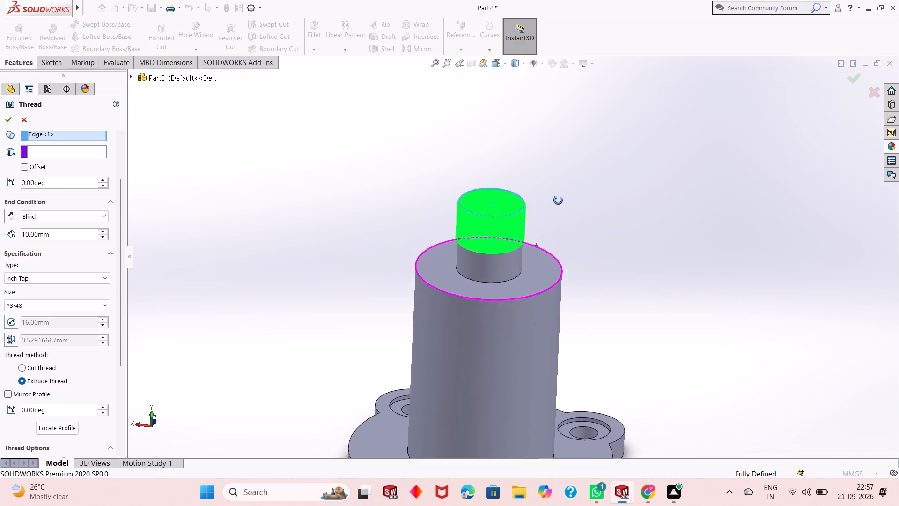
middle_drag(558, 201, 557, 194)
scroll(542, 214, down, 3)
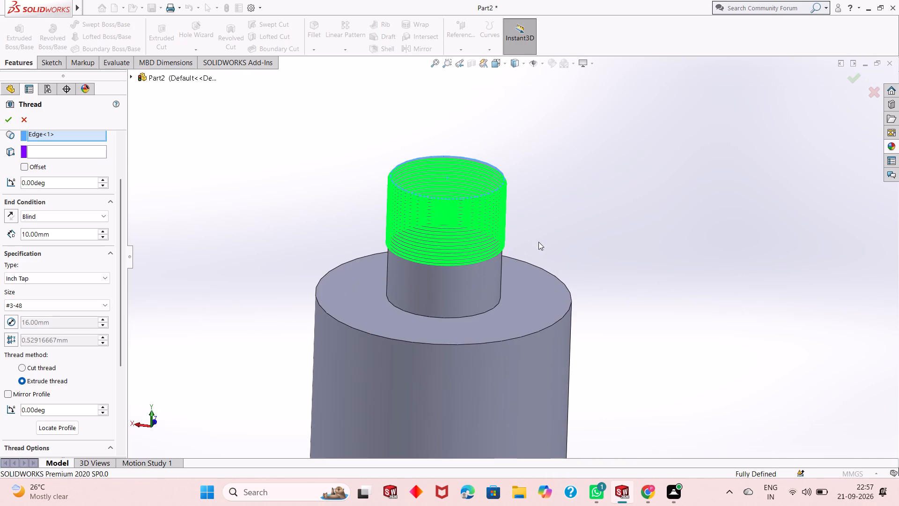
scroll(516, 240, up, 1)
middle_drag(556, 229, 545, 179)
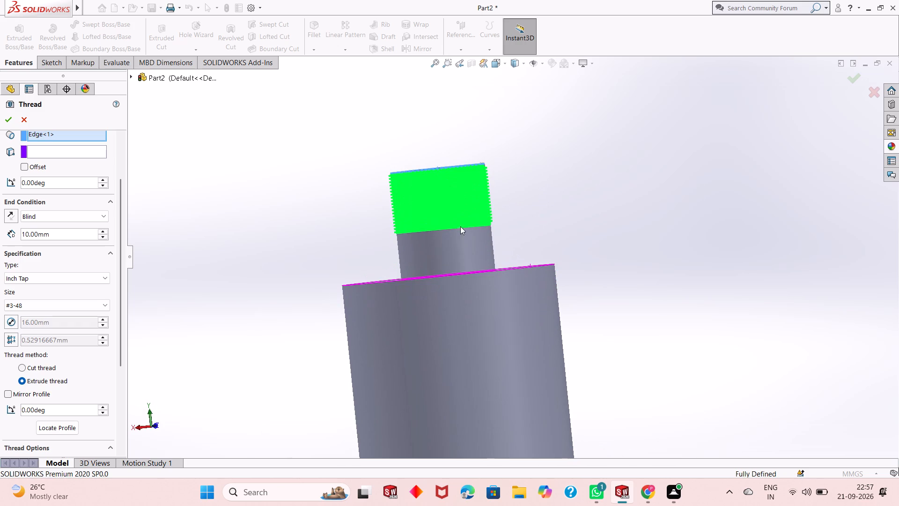
Set the blind thread depth to 15 mm and create the extruded thread on the top boss.
click(99, 239)
click(99, 239)
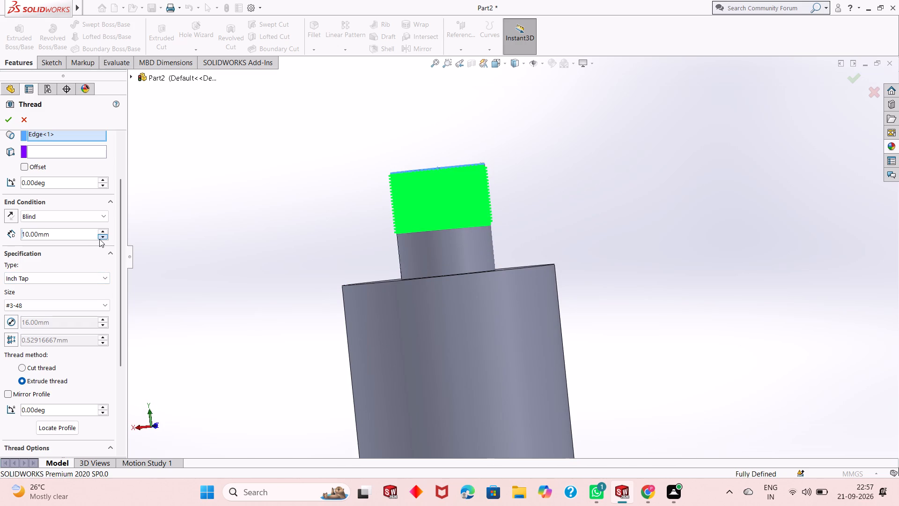
double_click(99, 239)
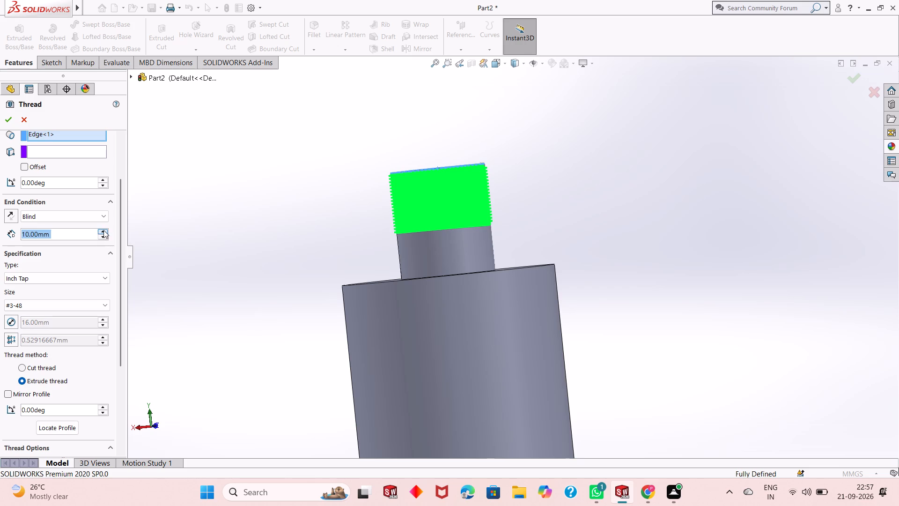
click(103, 230)
middle_drag(265, 251, 268, 277)
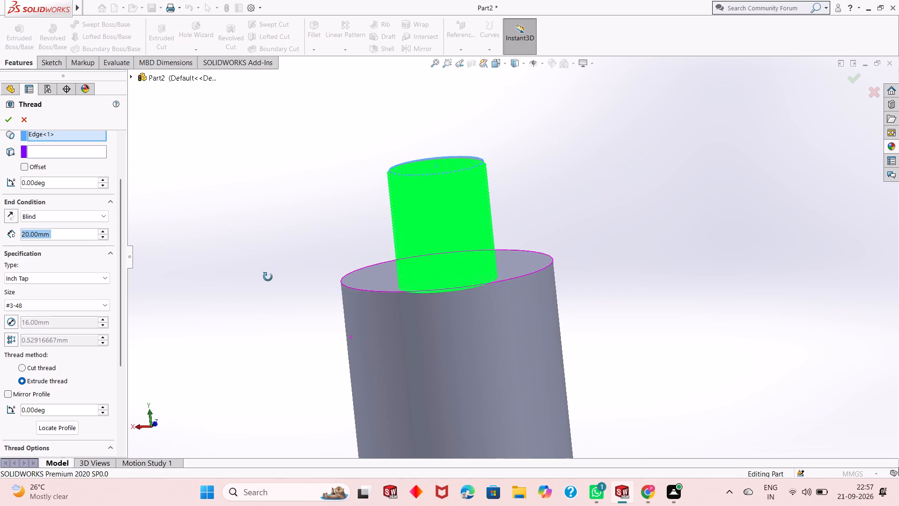
middle_drag(268, 277, 268, 280)
double_click(74, 234)
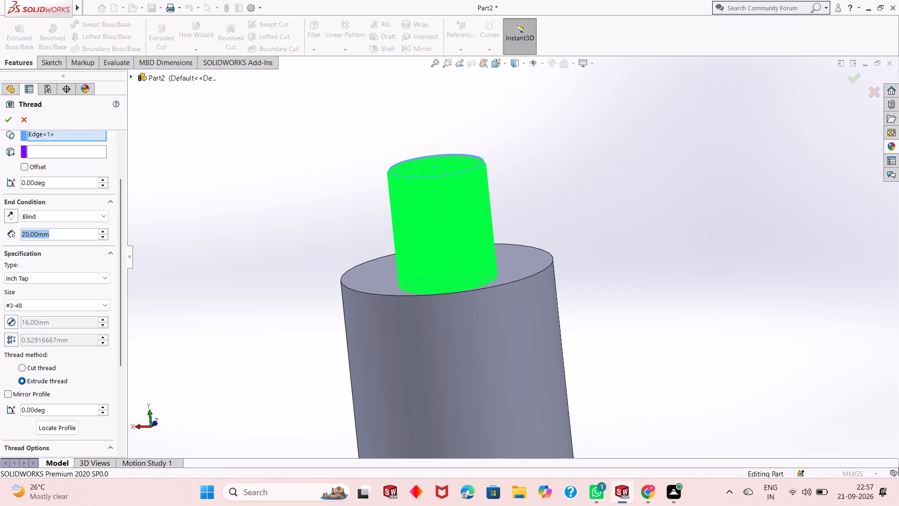
text(15)
key(Return)
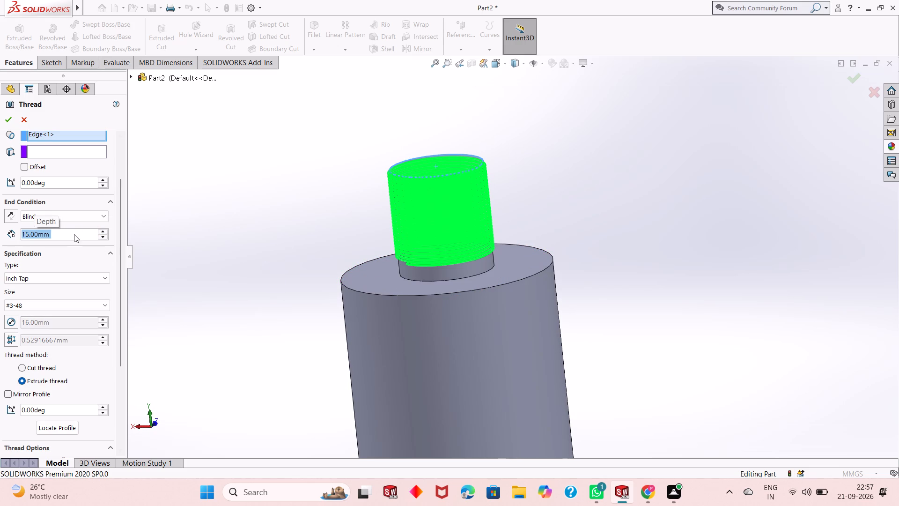
click(9, 114)
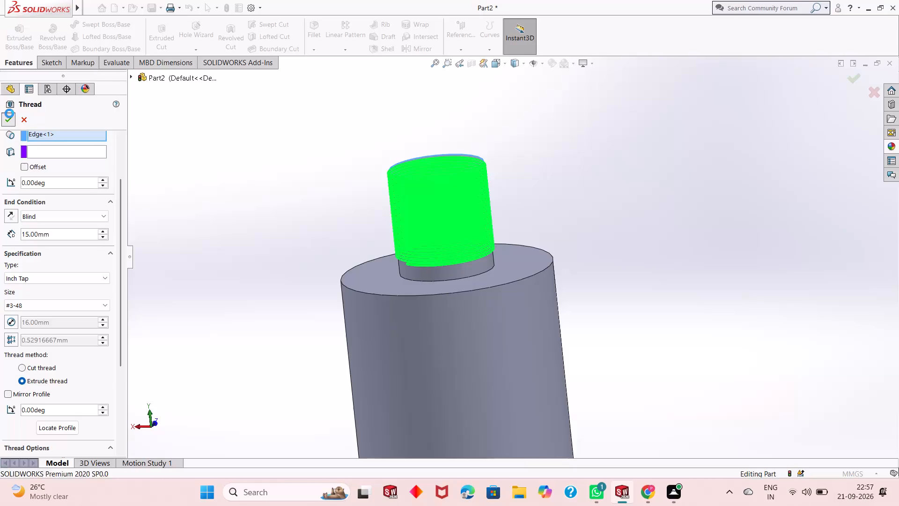
Inspect the thread on the boss up close and reopen its feature for editing.
scroll(374, 198, down, 3)
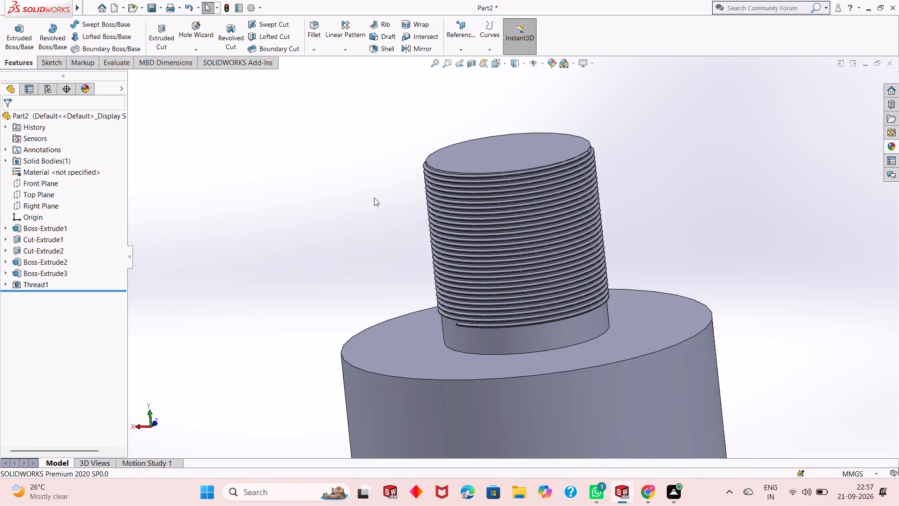
middle_drag(466, 244, 467, 244)
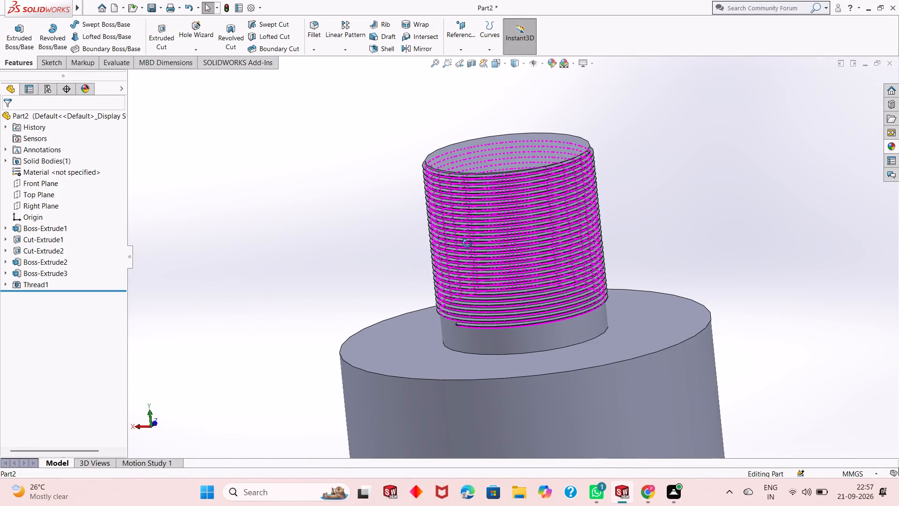
middle_drag(467, 244, 498, 260)
scroll(477, 188, down, 2)
key(Escape)
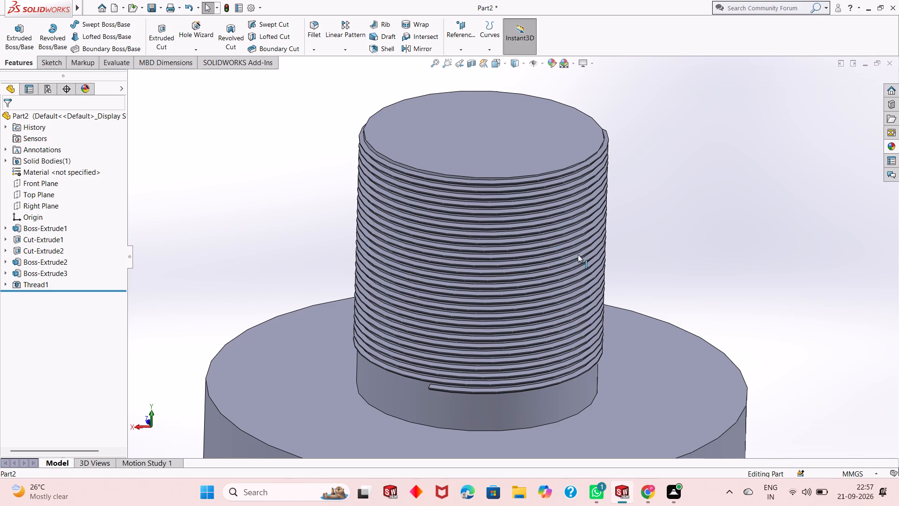
scroll(530, 267, up, 3)
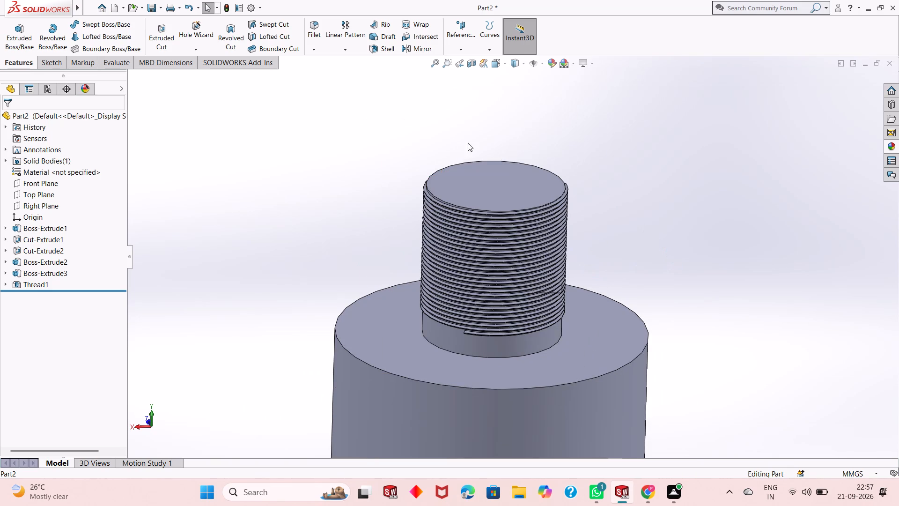
click(471, 232)
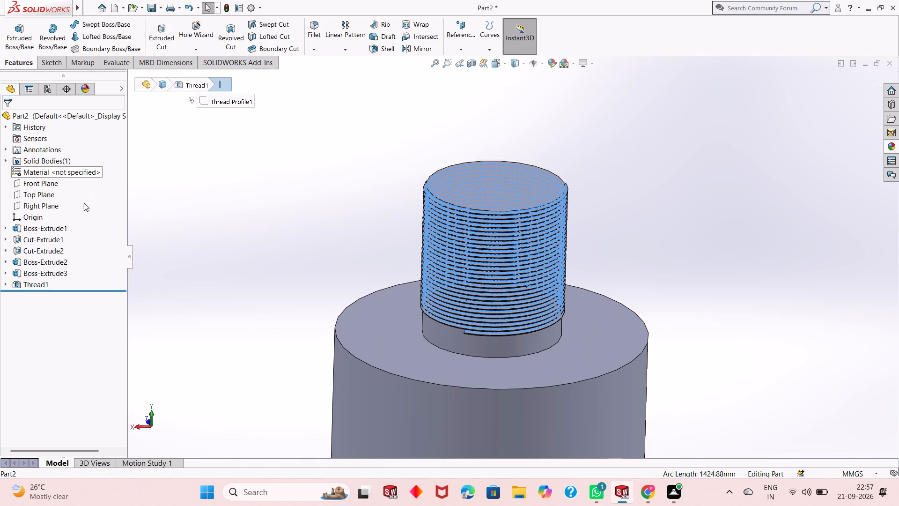
click(43, 285)
click(49, 259)
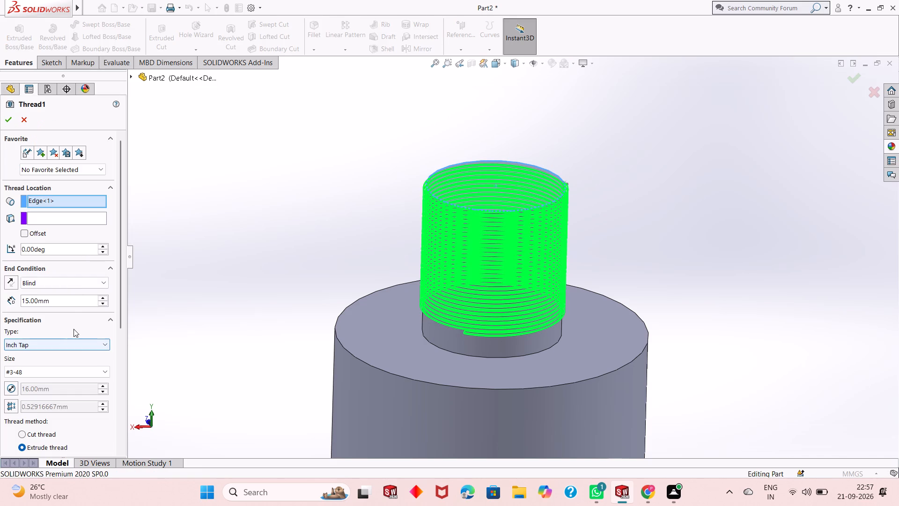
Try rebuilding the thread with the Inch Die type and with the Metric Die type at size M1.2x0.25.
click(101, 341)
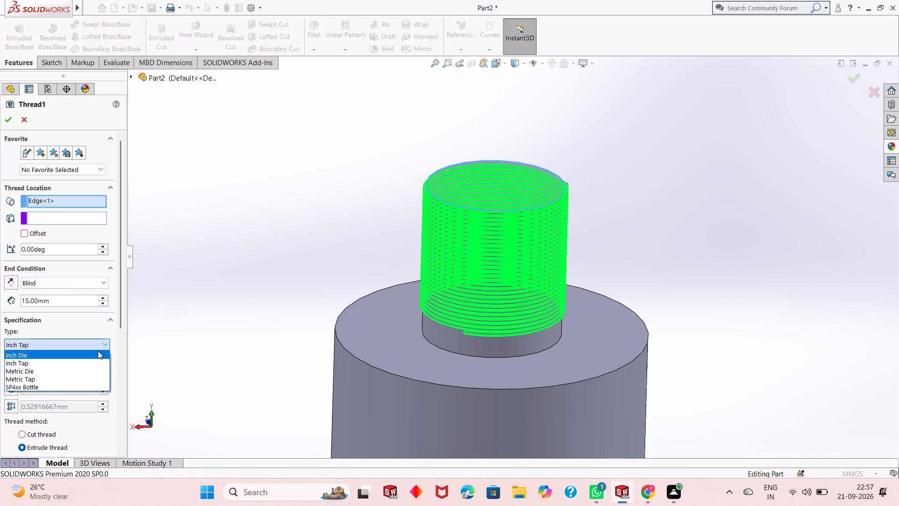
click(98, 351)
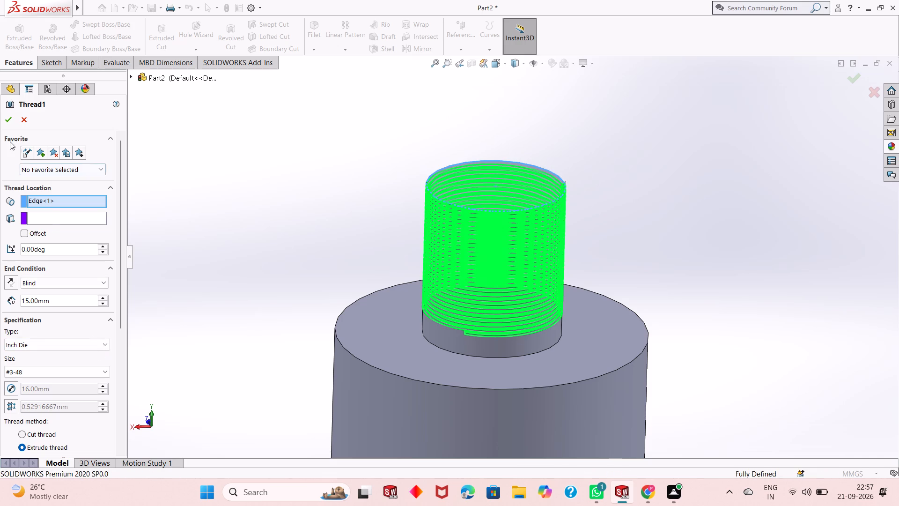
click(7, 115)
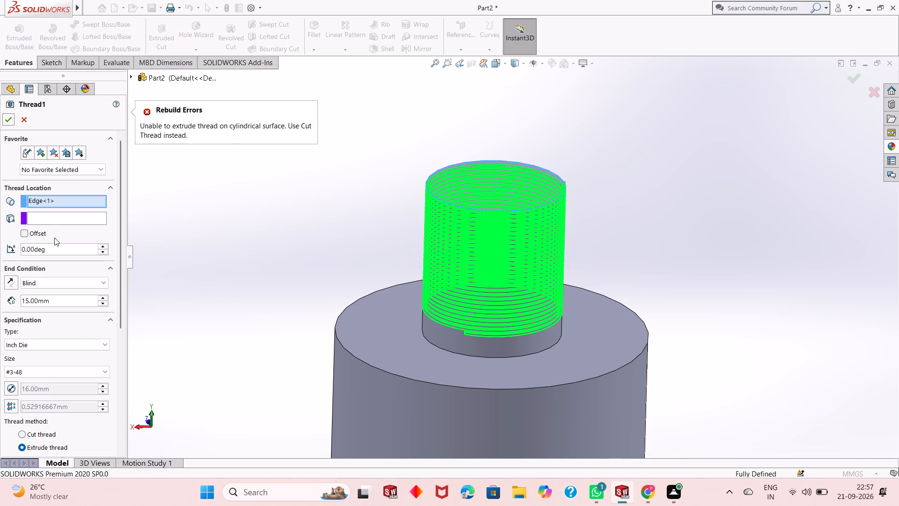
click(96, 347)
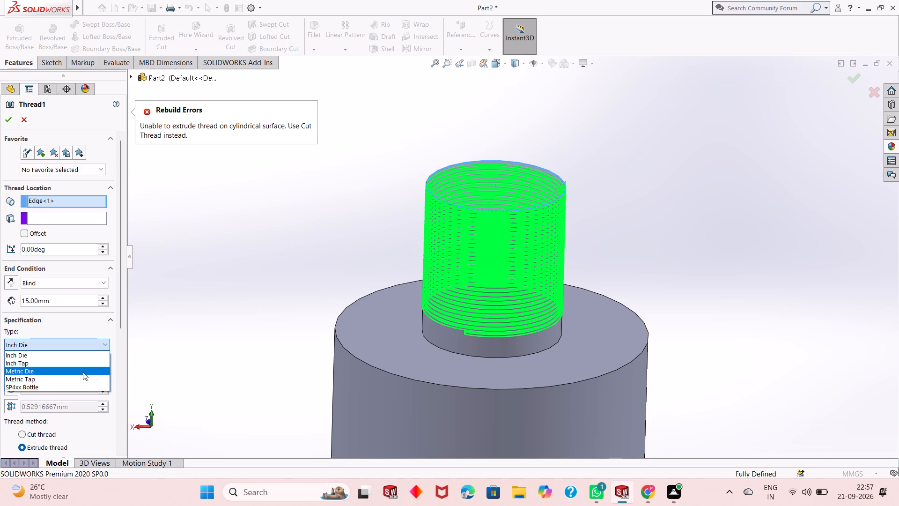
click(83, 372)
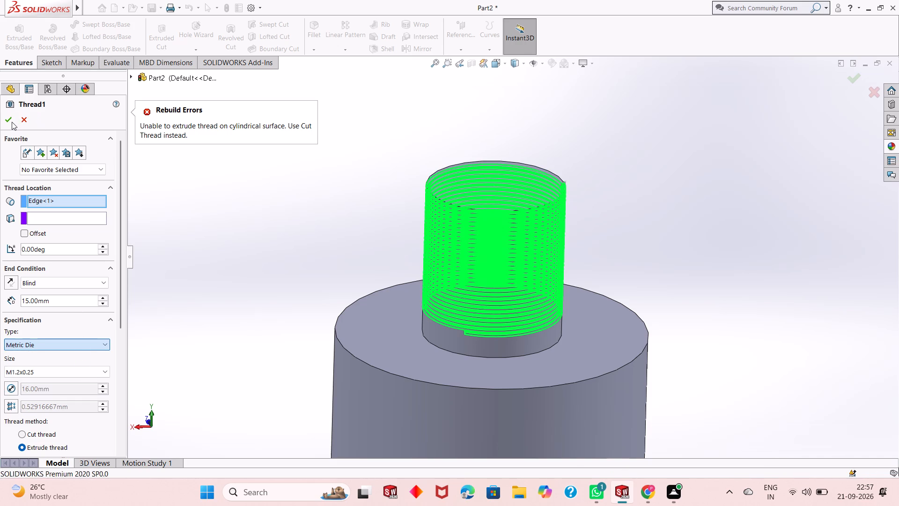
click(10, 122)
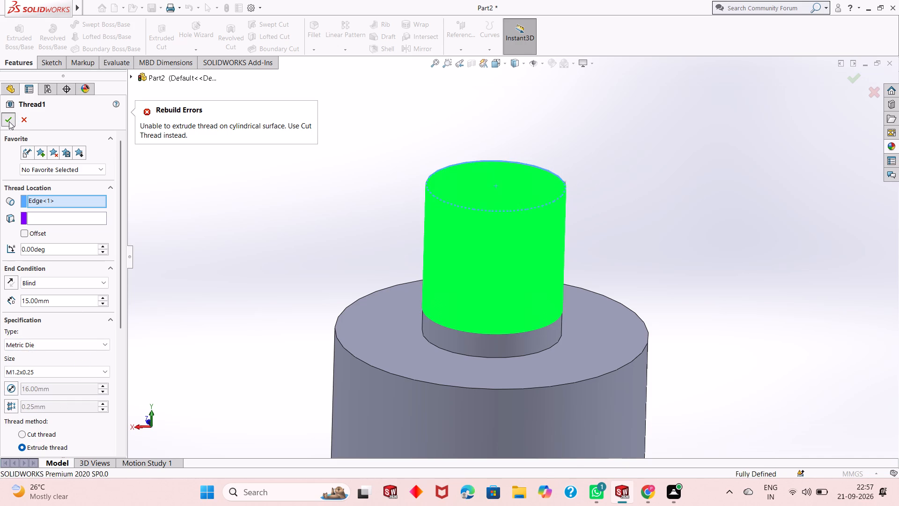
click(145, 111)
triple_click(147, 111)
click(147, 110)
Set the thread type to Inch Tap with size #0-80, apply the edit and check the thread up close.
scroll(79, 239, down, 2)
scroll(72, 263, up, 1)
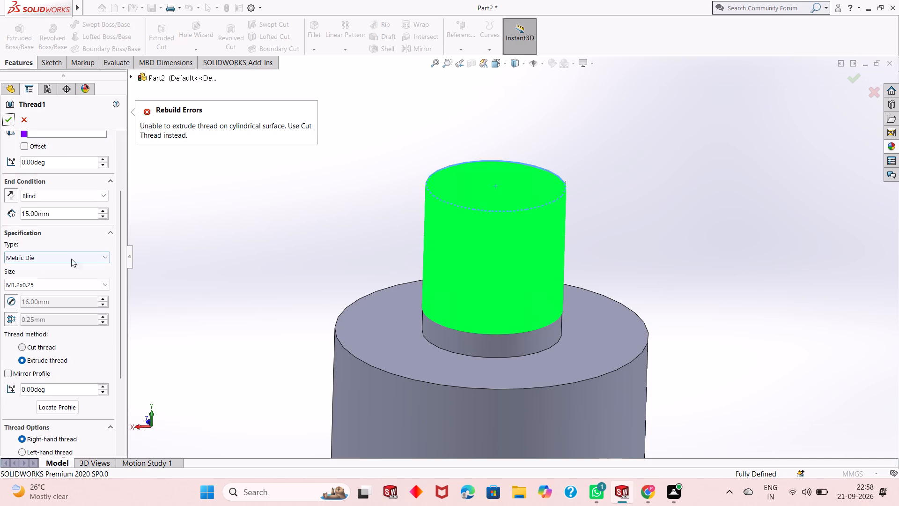
click(66, 257)
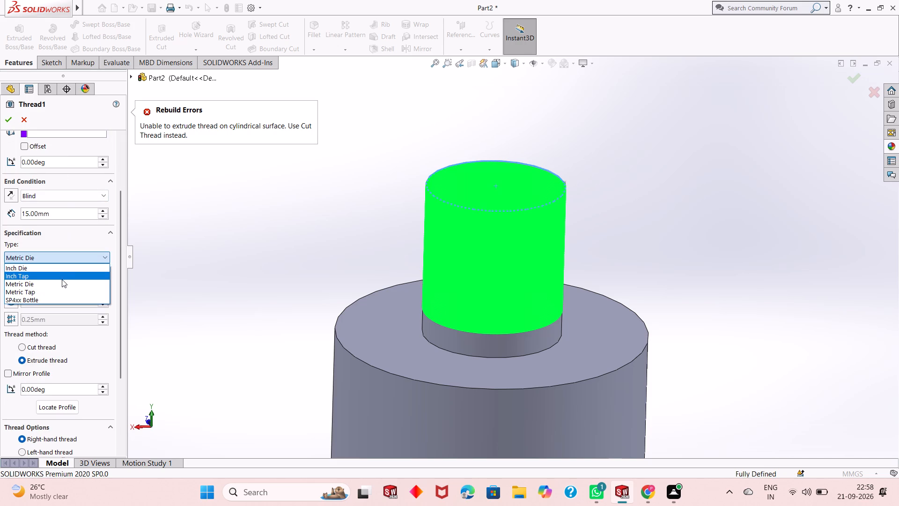
click(62, 279)
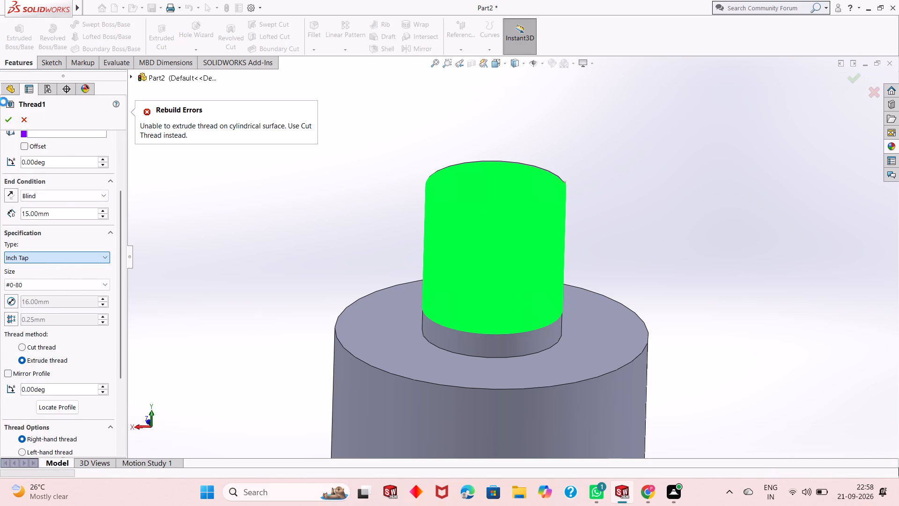
click(11, 120)
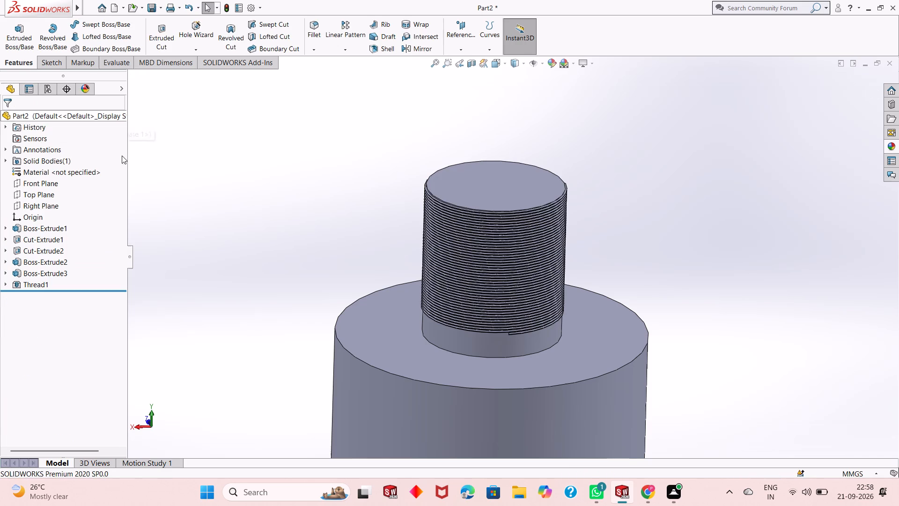
scroll(405, 232, down, 4)
scroll(601, 215, down, 3)
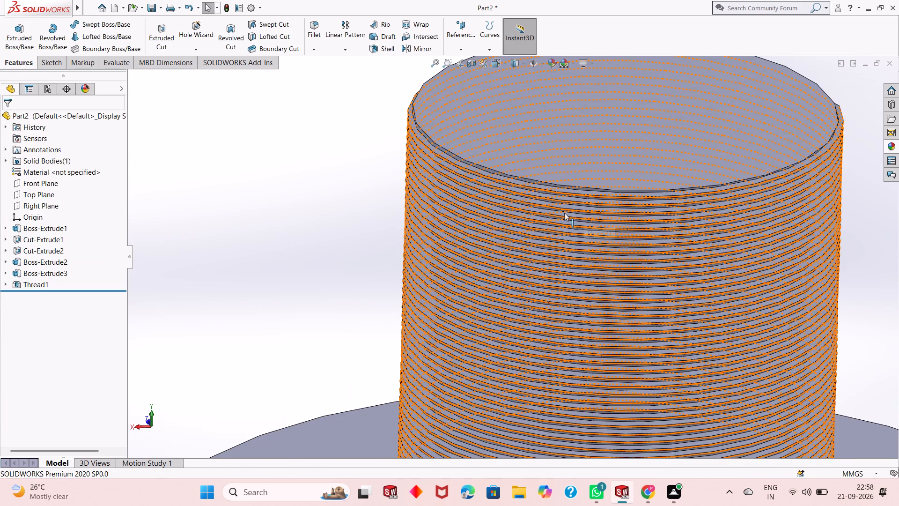
Examine the thread on the top boss up close from several angles, including where it starts at the top edge.
middle_drag(309, 263, 335, 291)
scroll(328, 283, up, 5)
scroll(438, 246, up, 3)
middle_drag(564, 293, 539, 310)
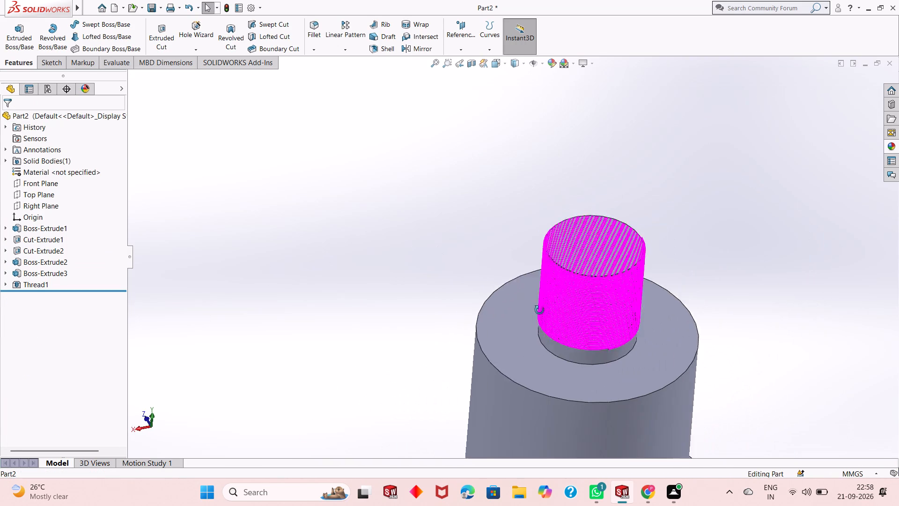
middle_drag(539, 310, 510, 326)
scroll(647, 268, down, 5)
scroll(541, 276, down, 3)
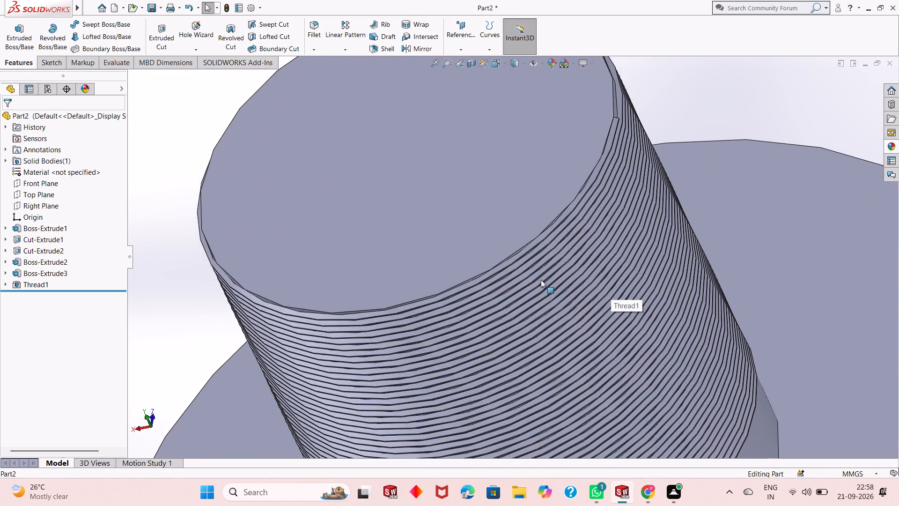
middle_drag(541, 280, 552, 229)
scroll(638, 195, up, 2)
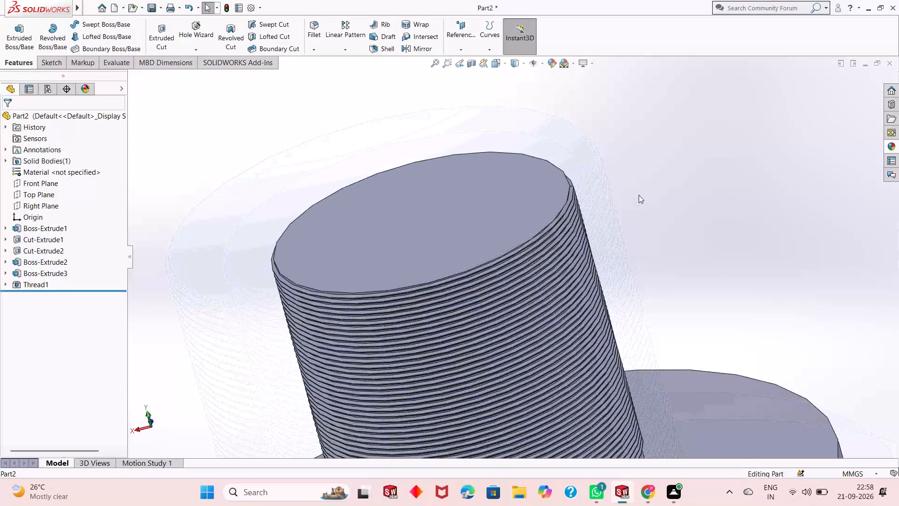
scroll(638, 194, down, 4)
middle_drag(559, 230, 540, 263)
scroll(553, 208, up, 2)
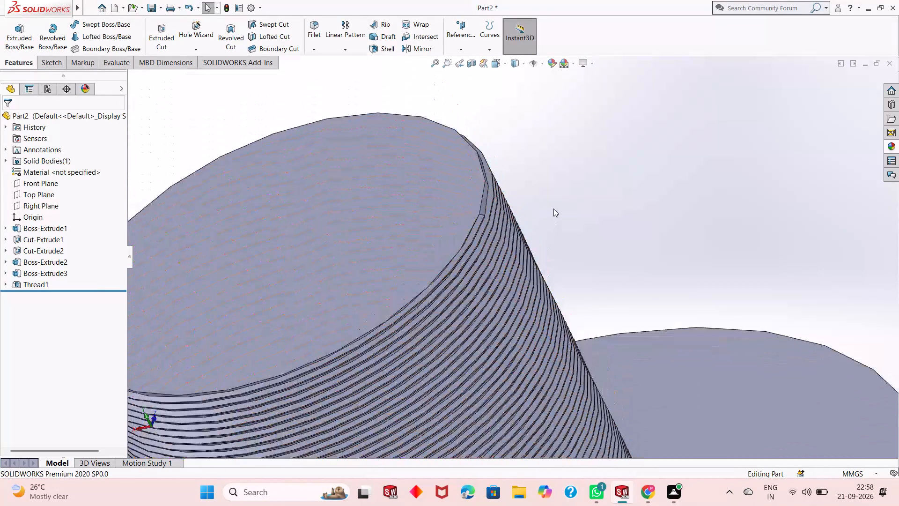
middle_drag(553, 208, 532, 223)
scroll(531, 222, up, 3)
middle_drag(474, 273, 473, 274)
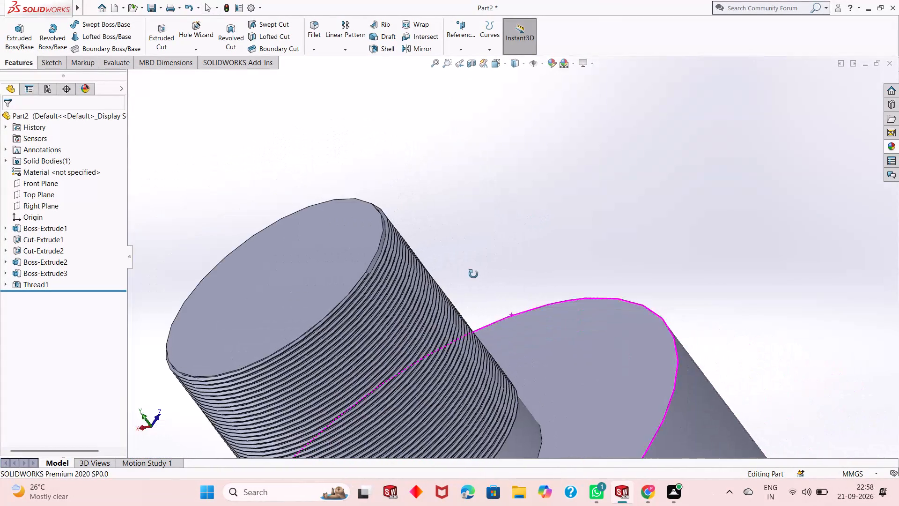
middle_drag(473, 274, 464, 278)
scroll(415, 286, up, 1)
scroll(361, 299, down, 9)
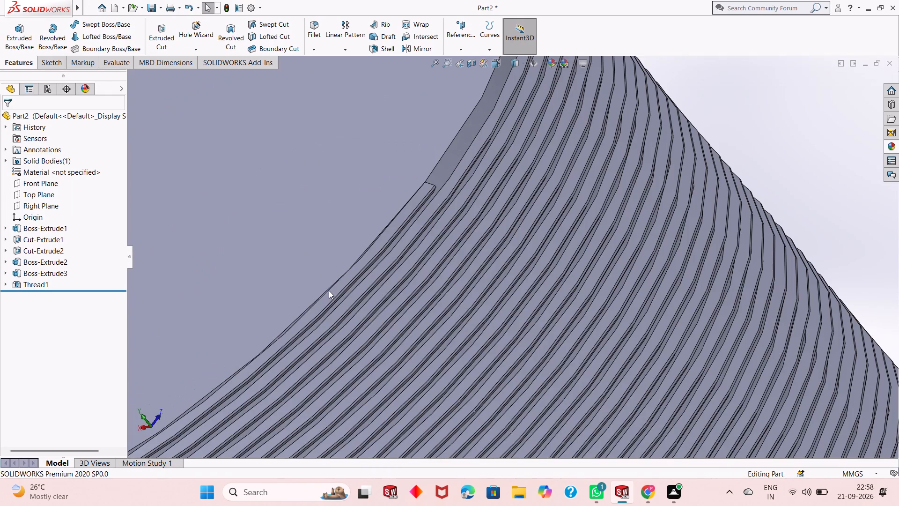
middle_drag(329, 290, 386, 249)
scroll(297, 303, up, 2)
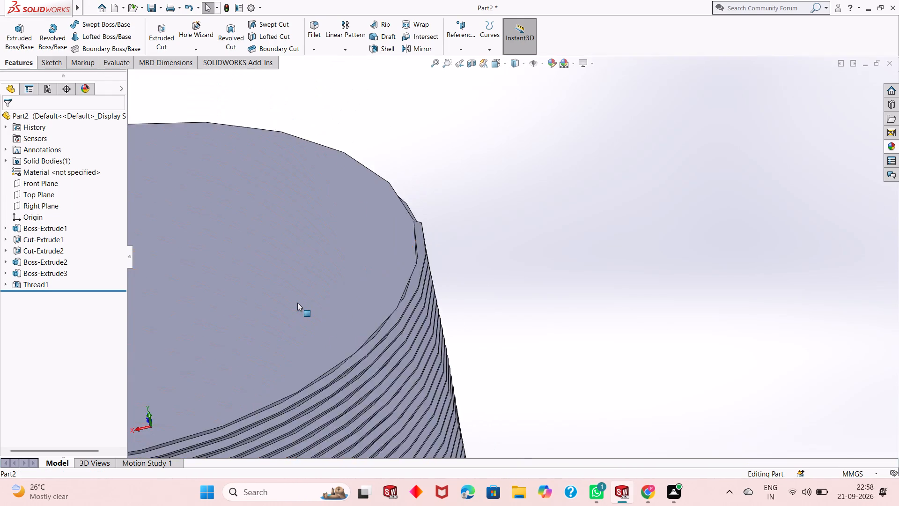
scroll(297, 303, up, 9)
middle_drag(435, 360, 440, 302)
scroll(440, 302, down, 2)
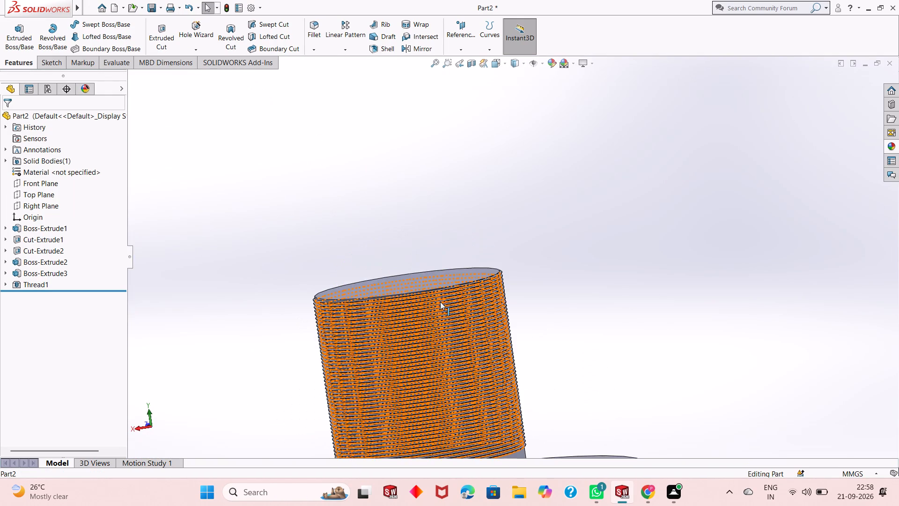
Reopen the boss's thread feature for editing and look through its specification, thread and preview options.
click(408, 334)
click(26, 288)
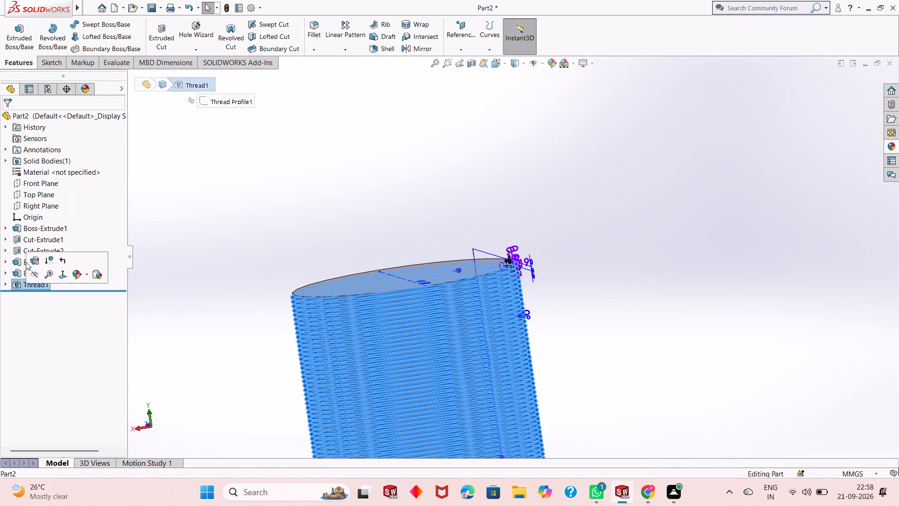
click(35, 259)
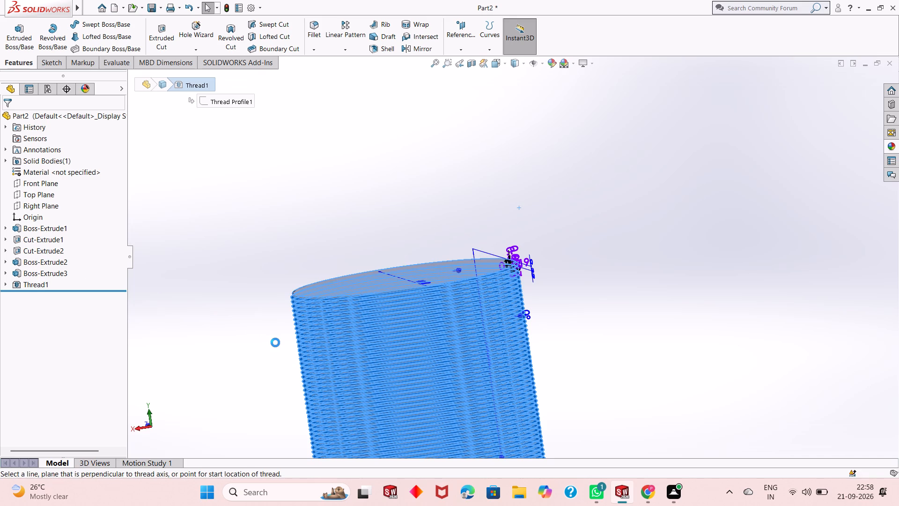
scroll(275, 342, up, 4)
scroll(336, 338, up, 3)
scroll(478, 327, down, 1)
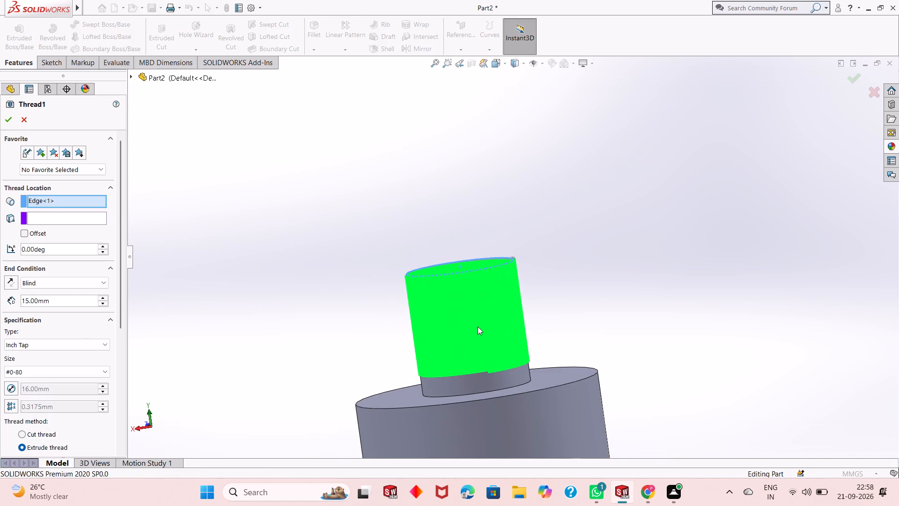
scroll(478, 327, down, 2)
scroll(469, 322, up, 1)
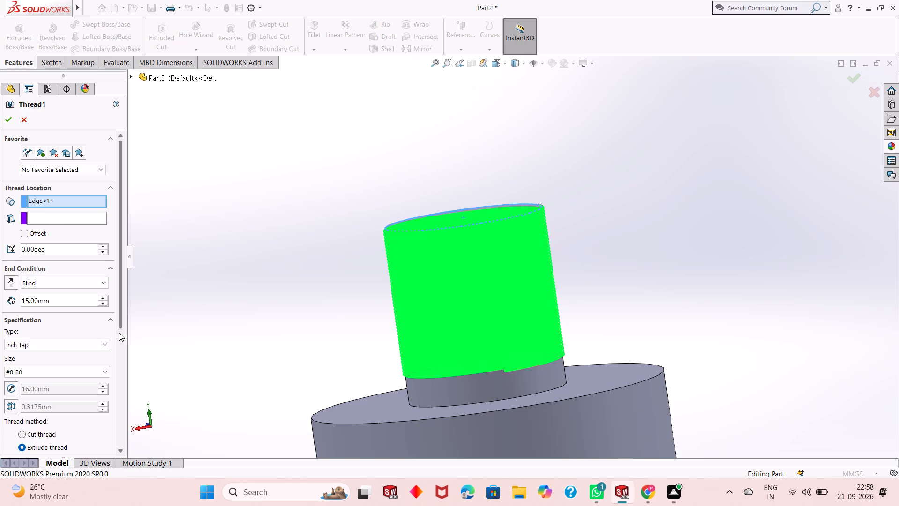
scroll(119, 322, down, 3)
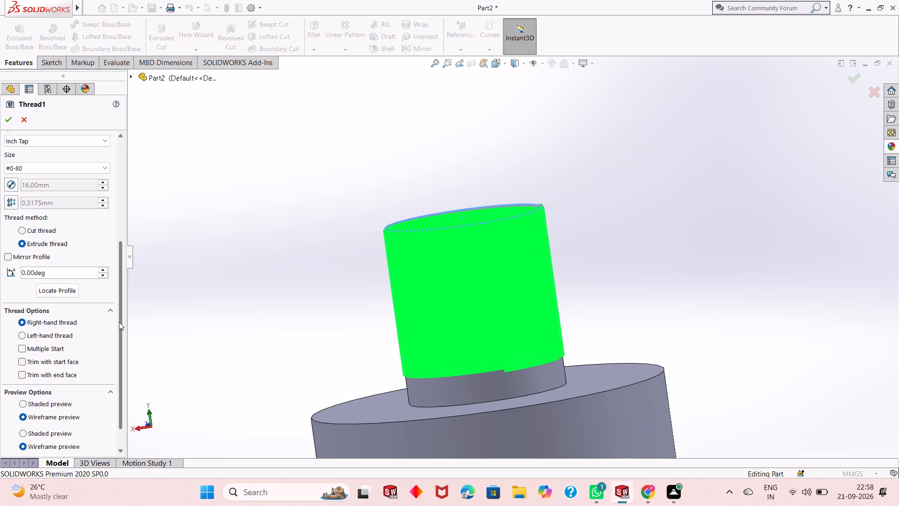
scroll(119, 322, down, 2)
scroll(119, 322, up, 1)
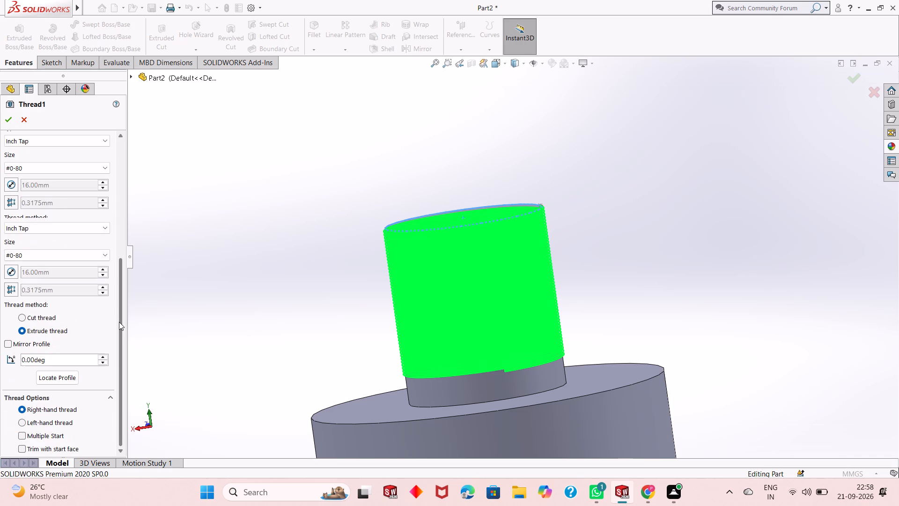
scroll(119, 322, up, 1)
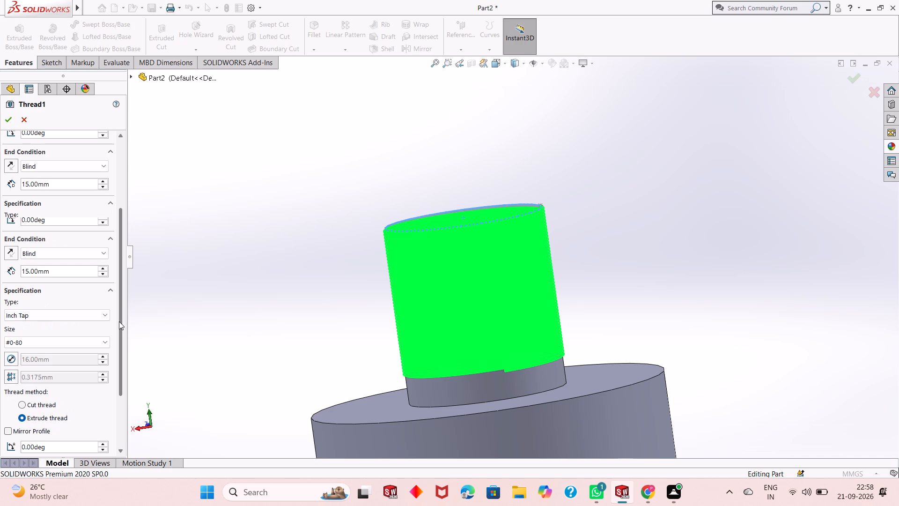
scroll(119, 321, down, 2)
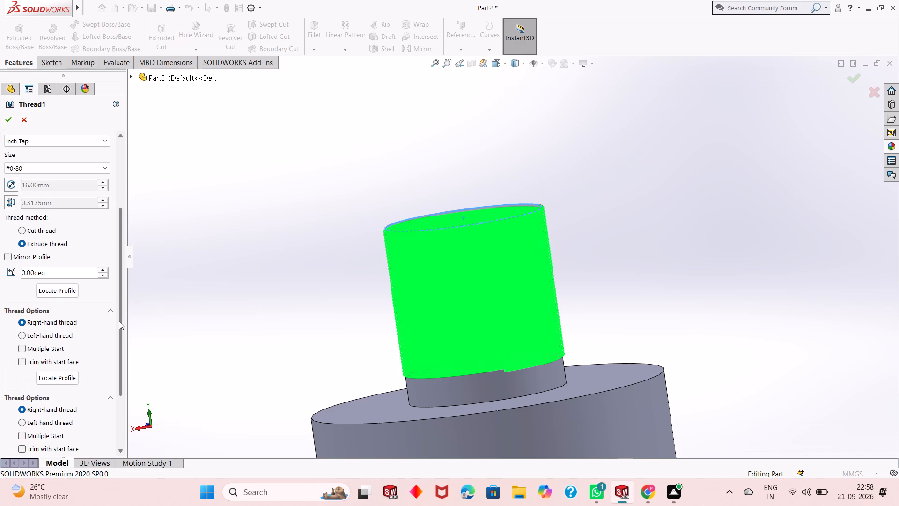
scroll(390, 294, down, 2)
scroll(390, 294, up, 4)
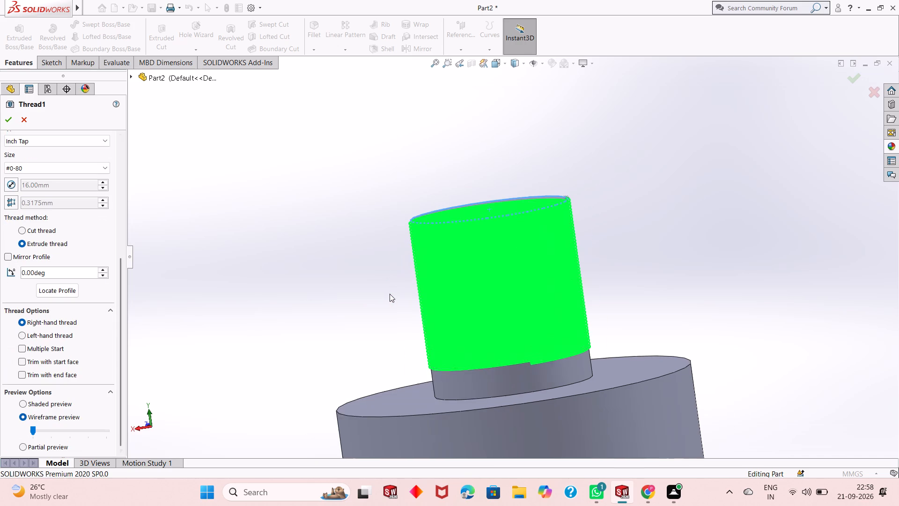
Examine the thread preview on the boss, from the whole part down to the thread's lower end.
scroll(392, 294, down, 1)
scroll(392, 294, up, 2)
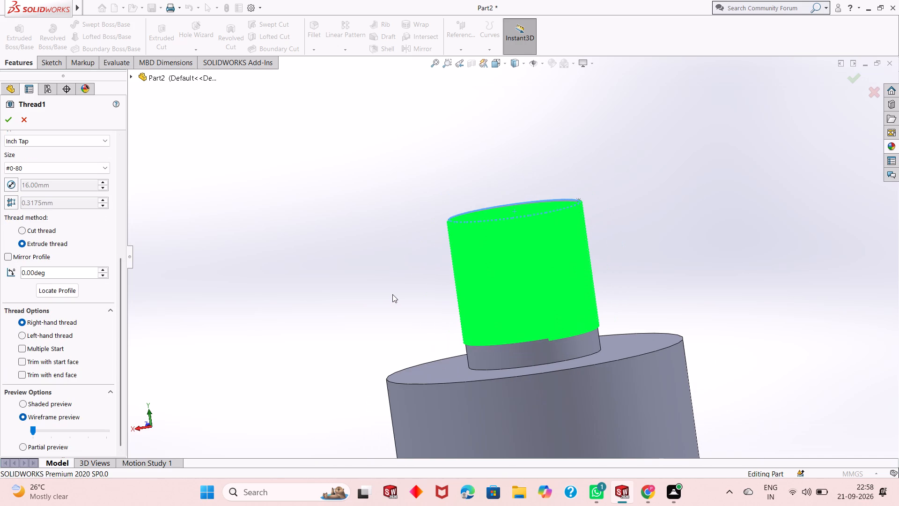
scroll(494, 297, down, 1)
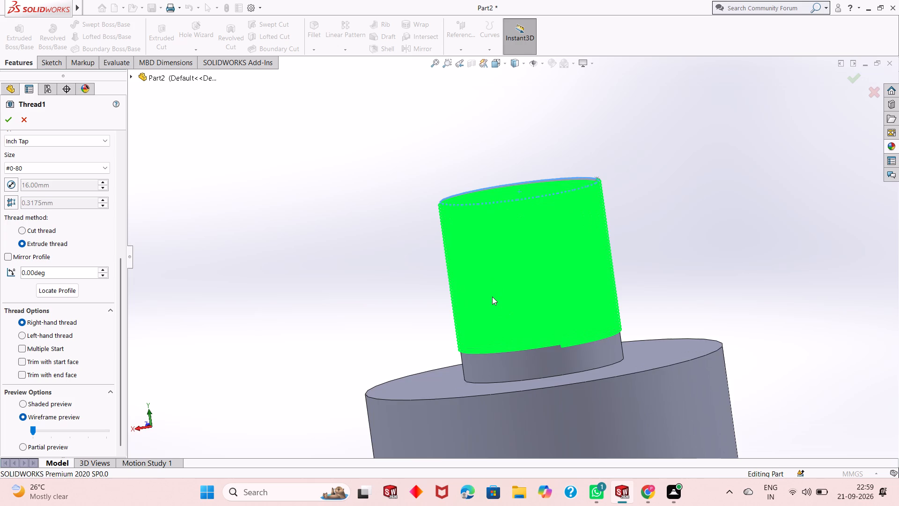
scroll(490, 294, up, 14)
scroll(555, 321, down, 3)
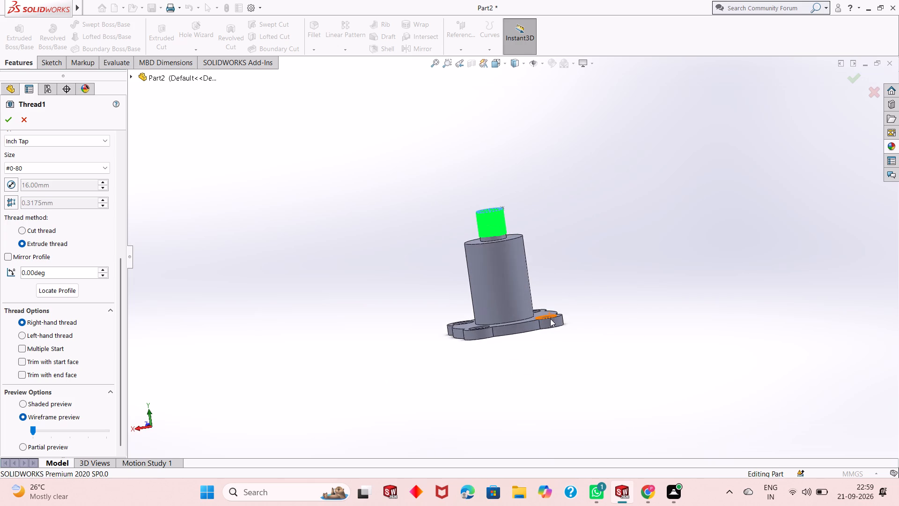
scroll(485, 206, down, 2)
scroll(523, 231, down, 4)
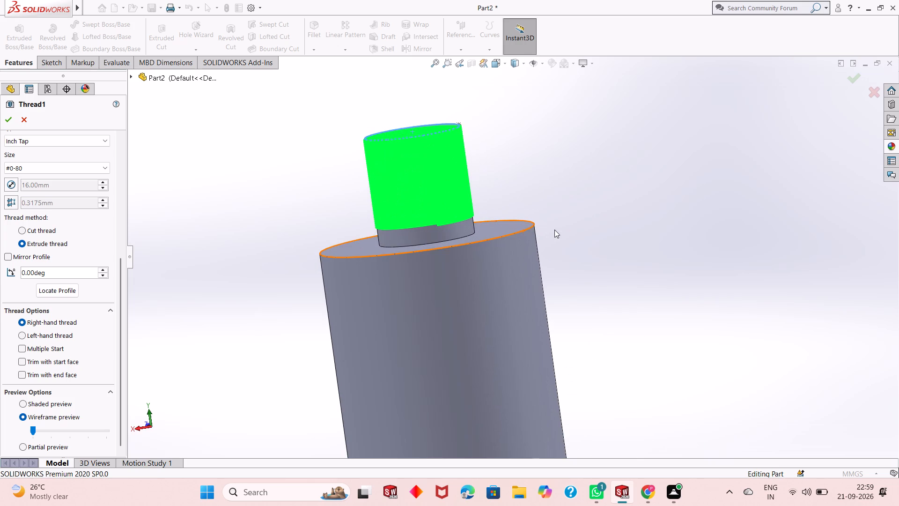
middle_drag(557, 230, 545, 252)
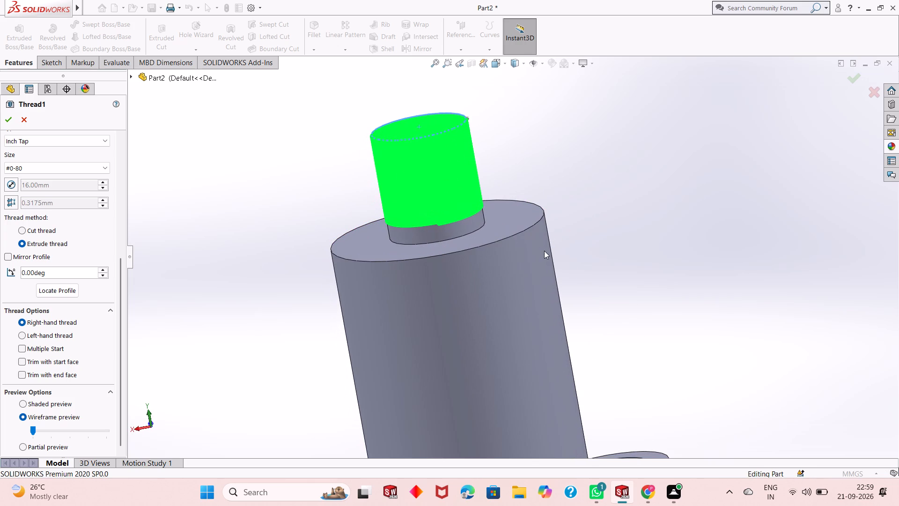
scroll(435, 194, up, 3)
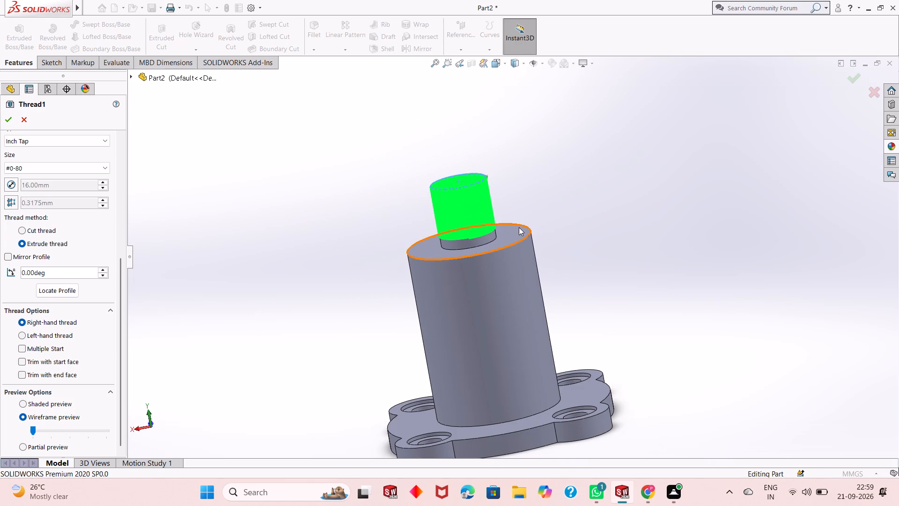
scroll(519, 227, down, 2)
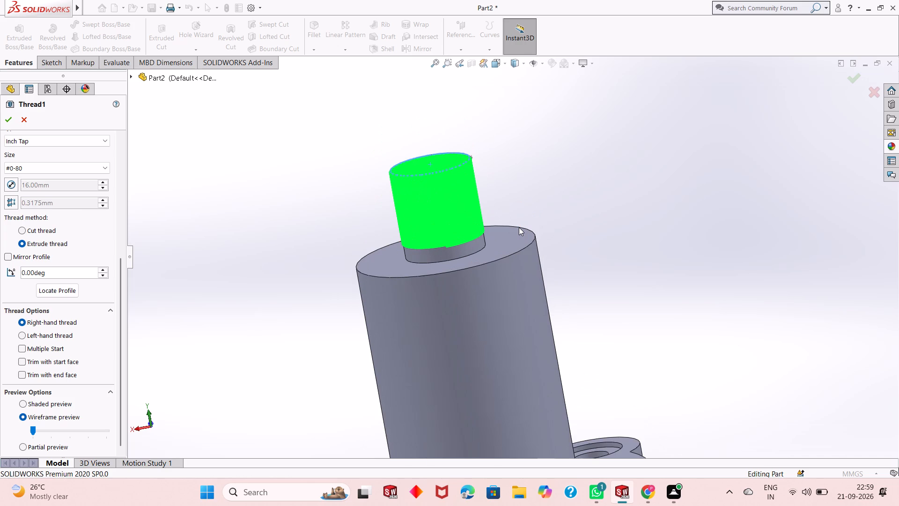
scroll(519, 227, down, 2)
scroll(519, 227, up, 3)
middle_drag(525, 223, 573, 205)
scroll(520, 232, up, 3)
scroll(502, 258, down, 7)
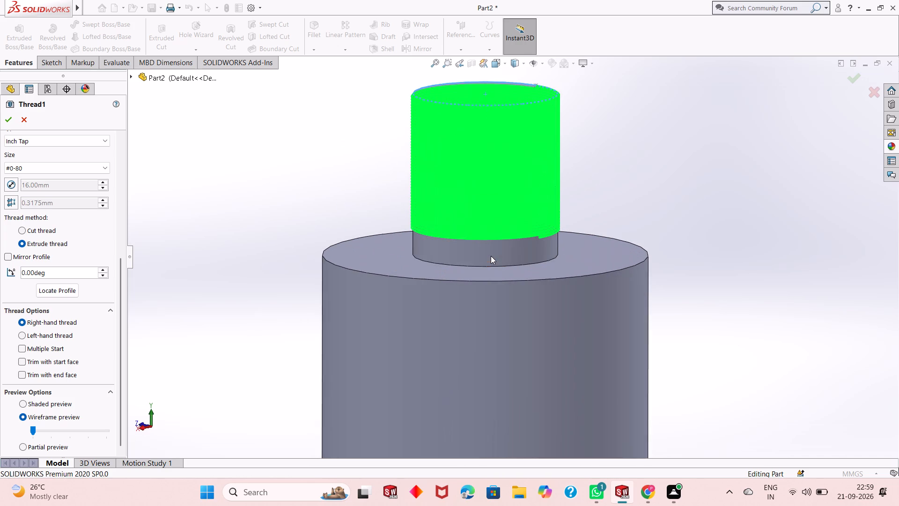
scroll(490, 246, down, 7)
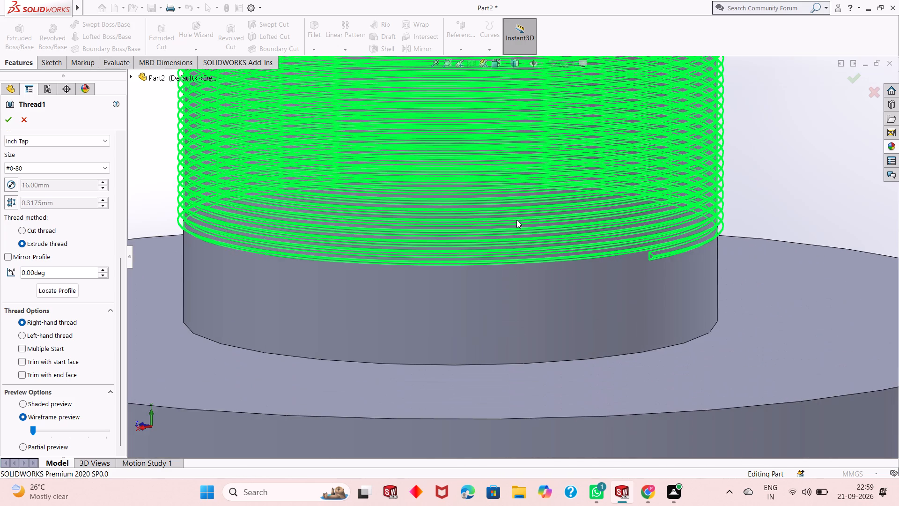
scroll(516, 220, down, 3)
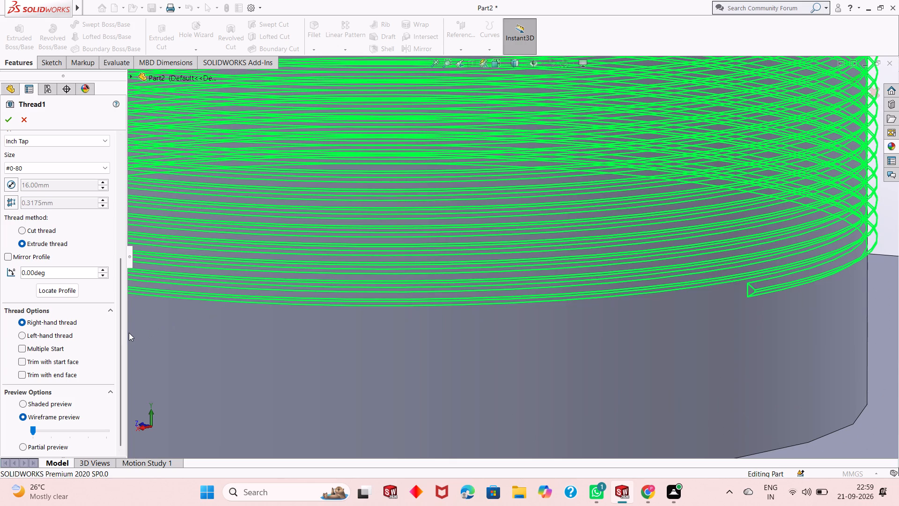
Switch the boss's thread to a left-hand thread and check its preview.
click(61, 337)
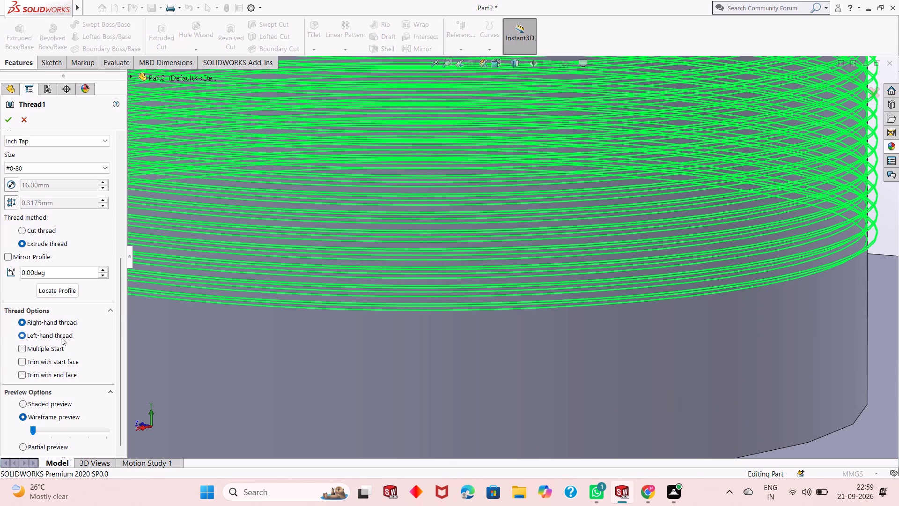
scroll(235, 343, up, 5)
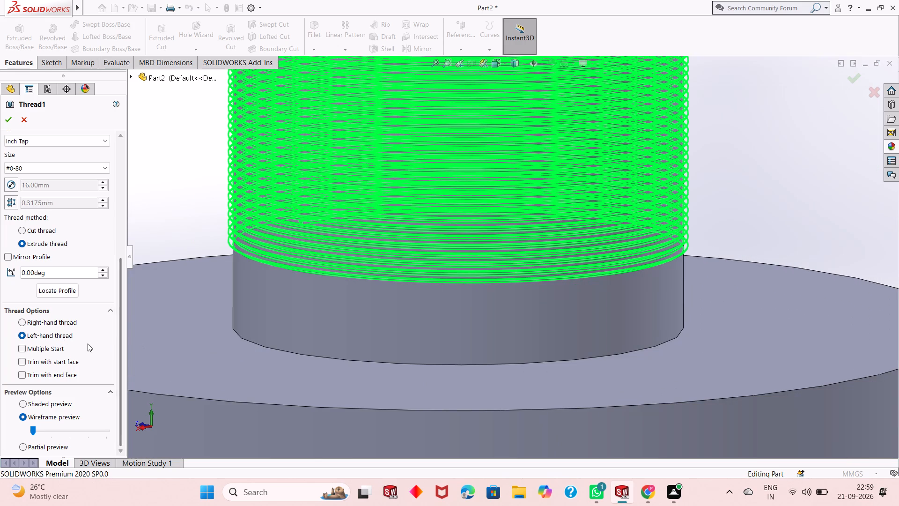
scroll(96, 351, down, 1)
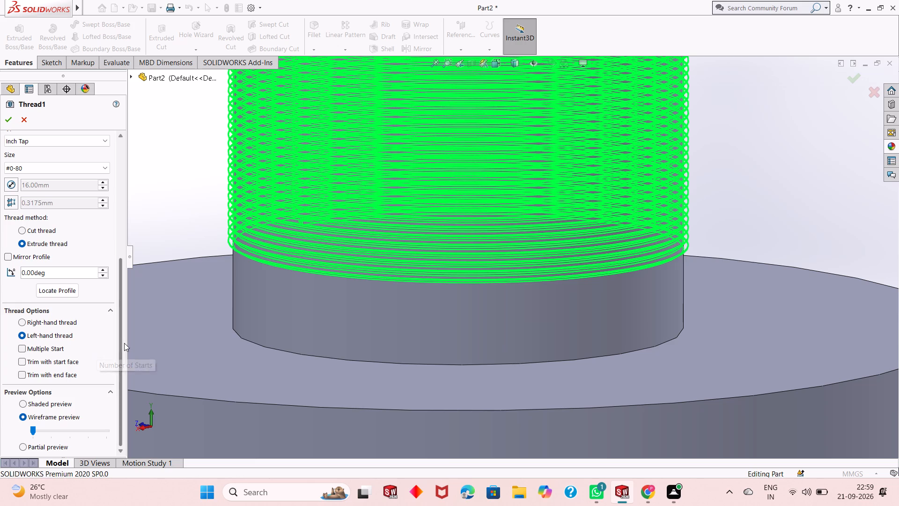
scroll(124, 342, down, 2)
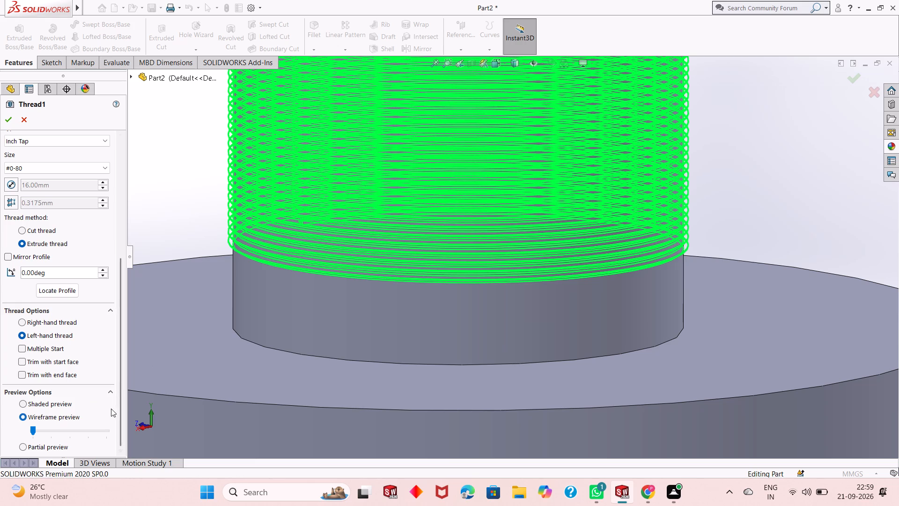
scroll(121, 376, down, 1)
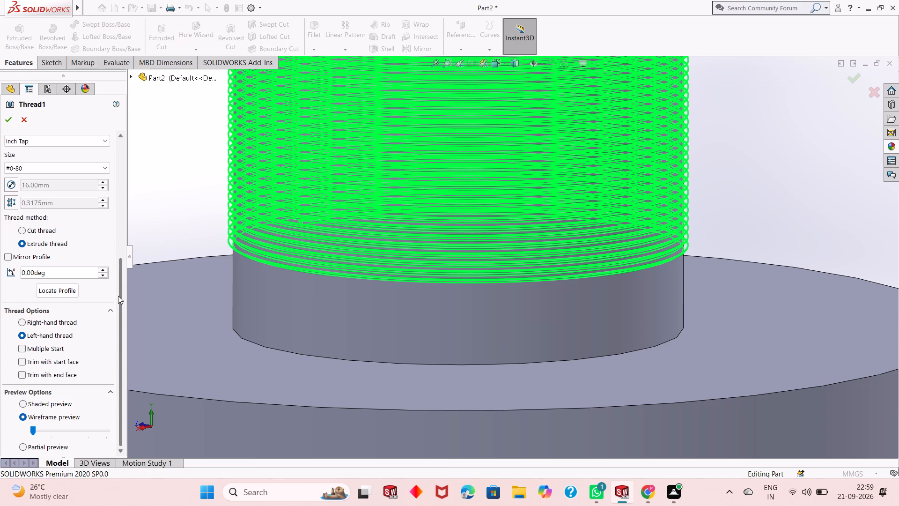
Turn on the mirrored thread profile with the horizontal mirror option and check the thread preview up close.
click(10, 258)
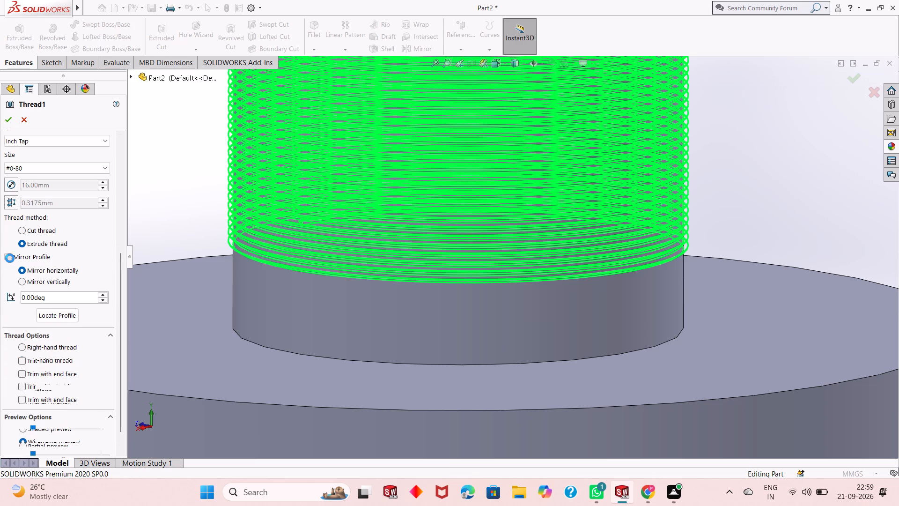
scroll(270, 267, up, 3)
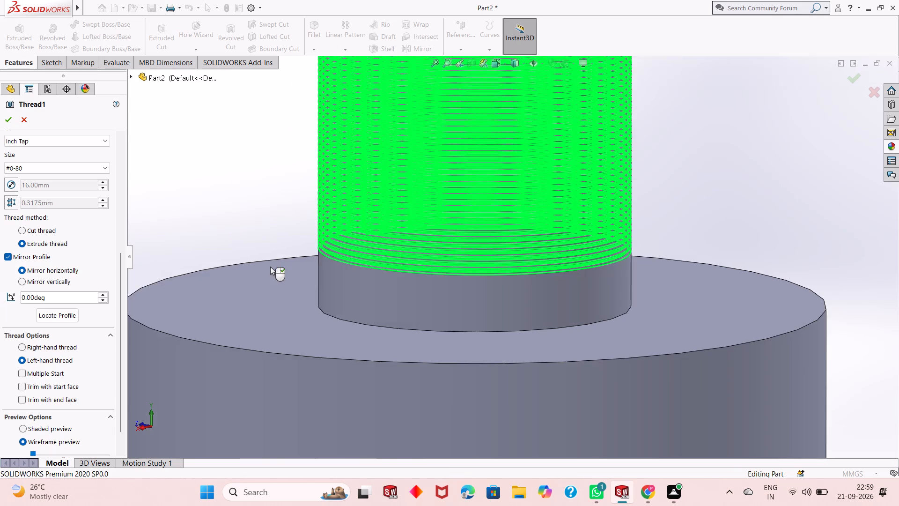
scroll(270, 267, up, 3)
scroll(451, 151, up, 4)
scroll(462, 143, down, 8)
scroll(484, 347, down, 3)
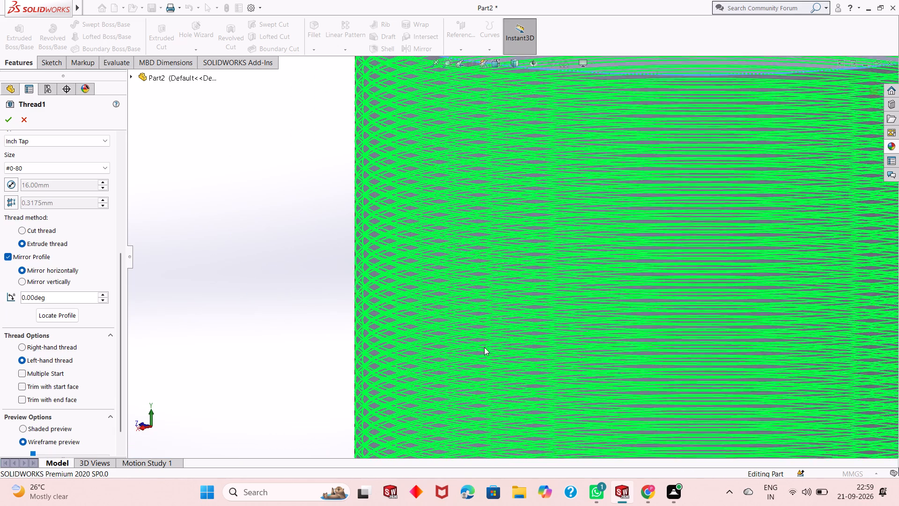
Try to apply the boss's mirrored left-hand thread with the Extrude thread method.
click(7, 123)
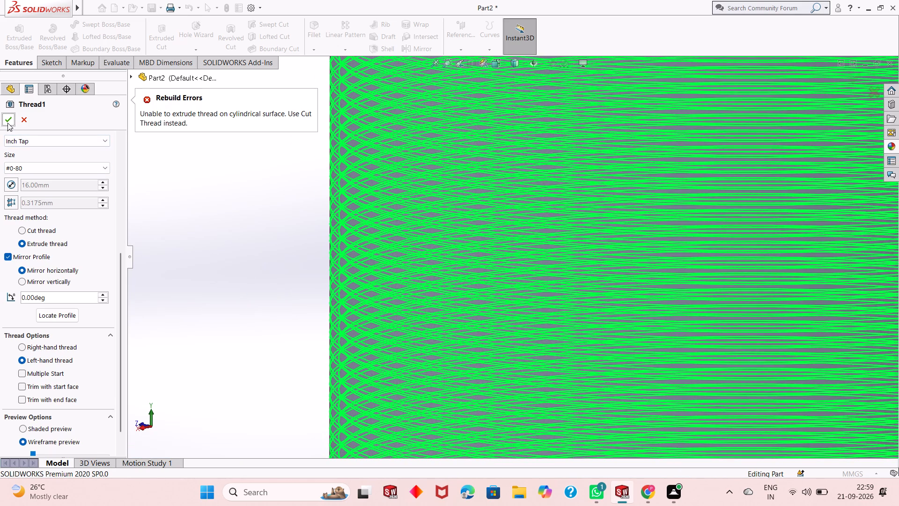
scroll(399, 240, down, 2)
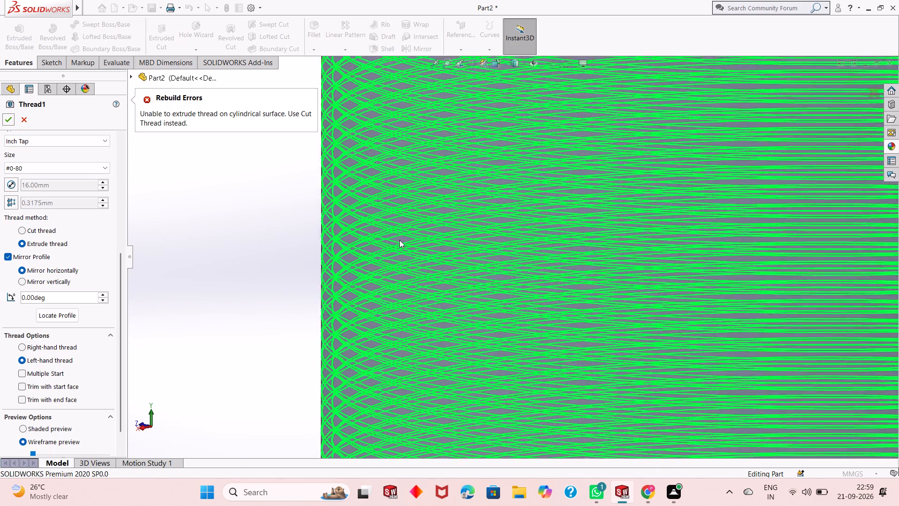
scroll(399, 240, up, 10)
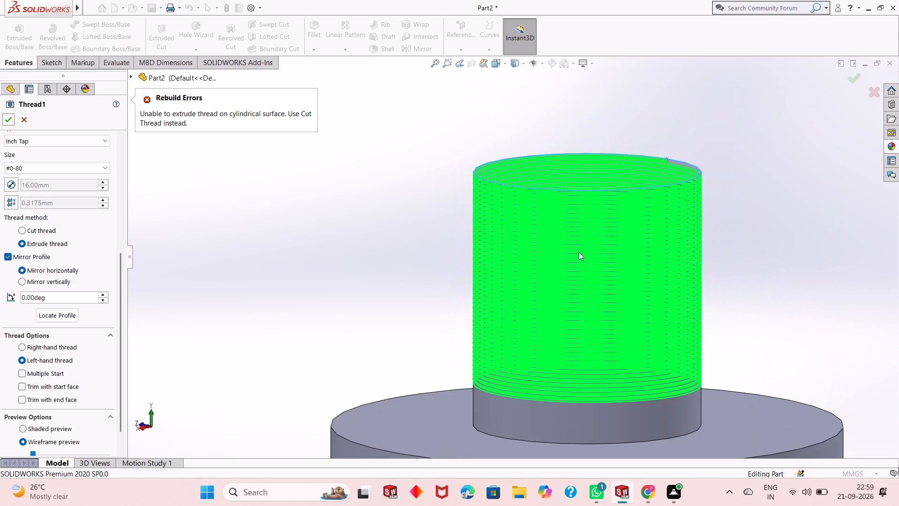
Switch the boss's thread method to Cut thread, apply the feature and check the cut thread up close.
click(20, 232)
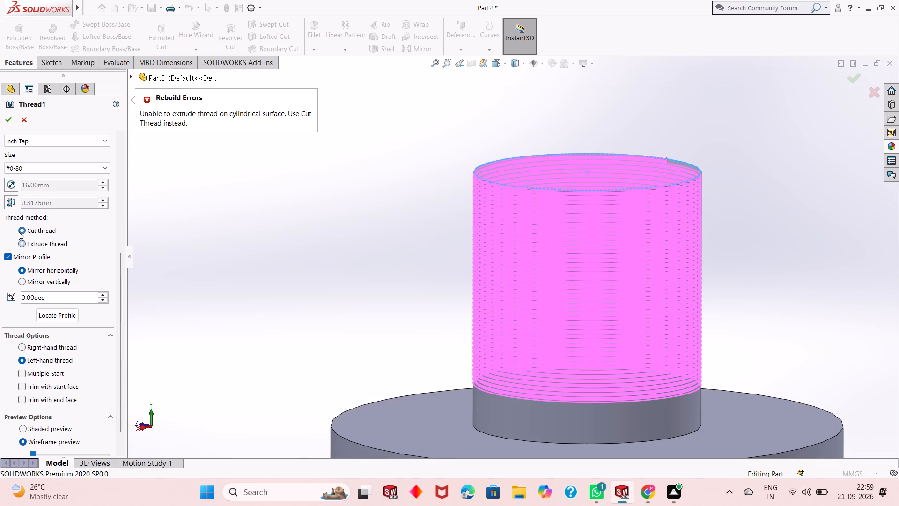
click(11, 117)
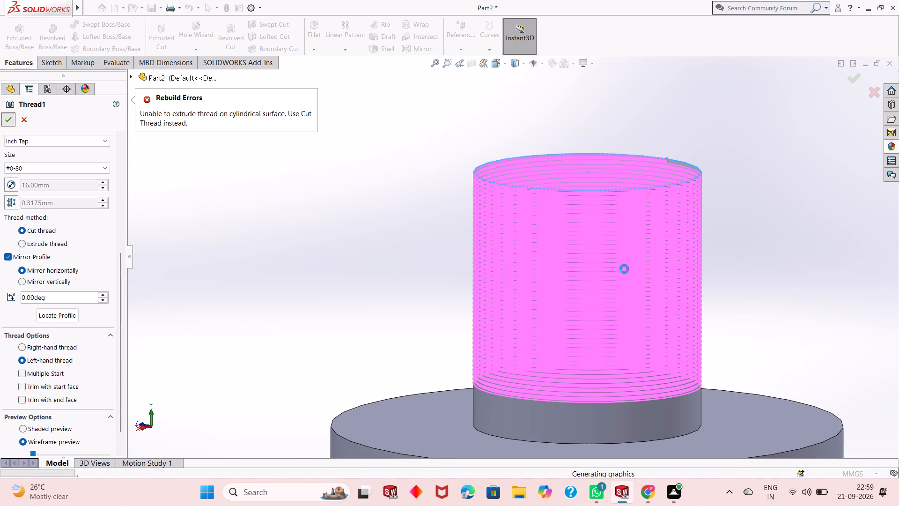
scroll(553, 286, up, 2)
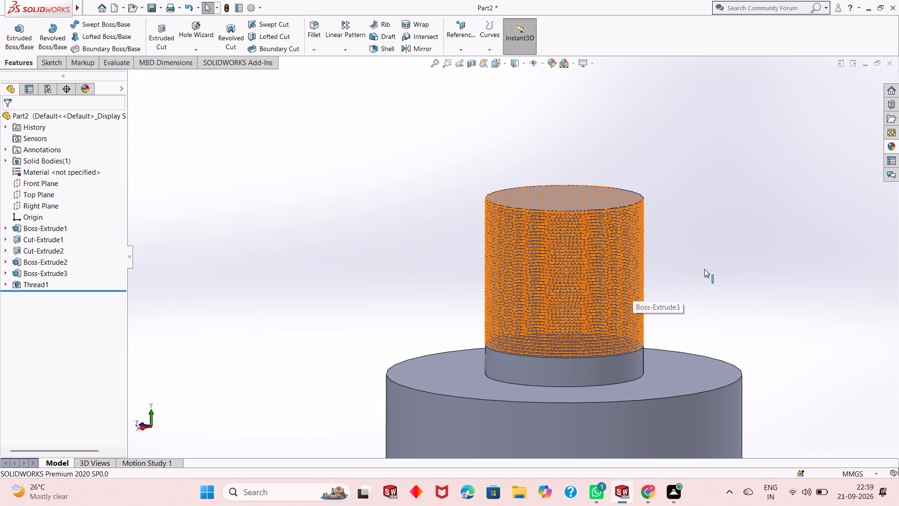
scroll(586, 266, down, 4)
scroll(586, 266, up, 1)
middle_drag(586, 266, 553, 287)
scroll(568, 248, down, 4)
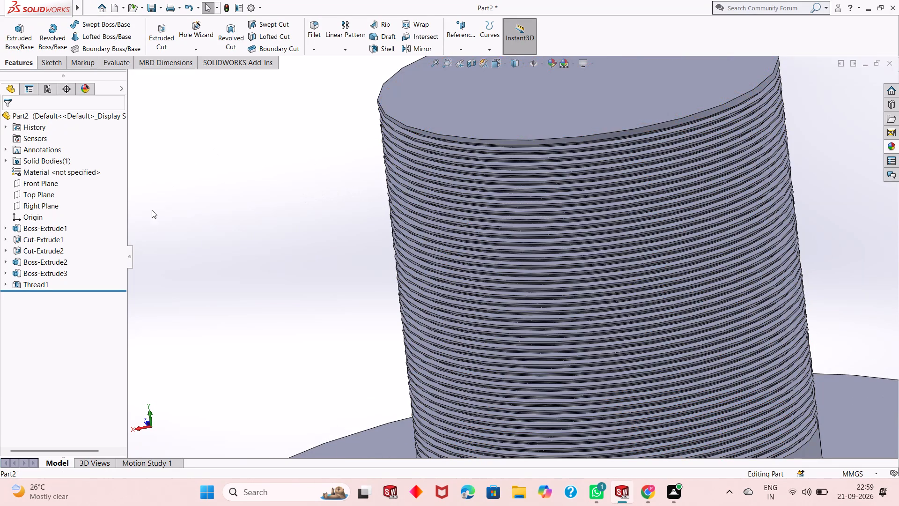
Edit the boss's thread to end by Revolutions with 48 revolutions, and apply the change.
click(40, 281)
click(50, 248)
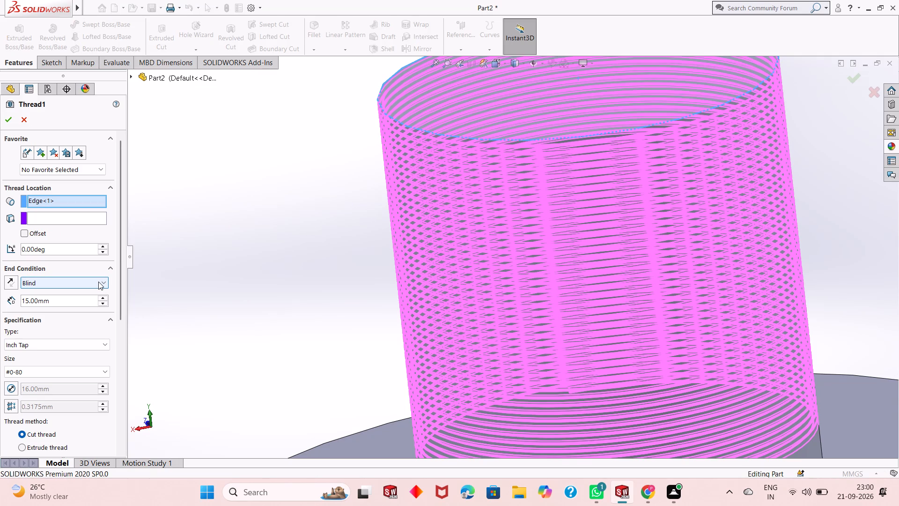
click(98, 282)
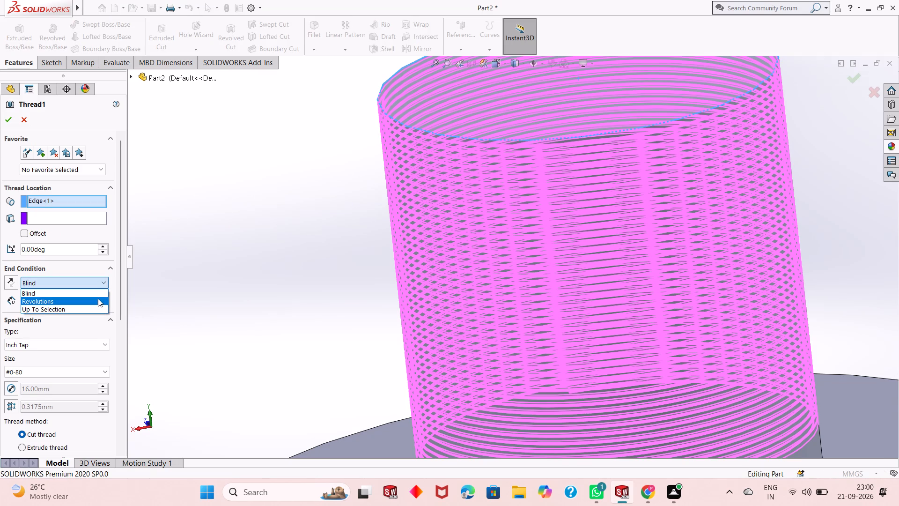
click(98, 298)
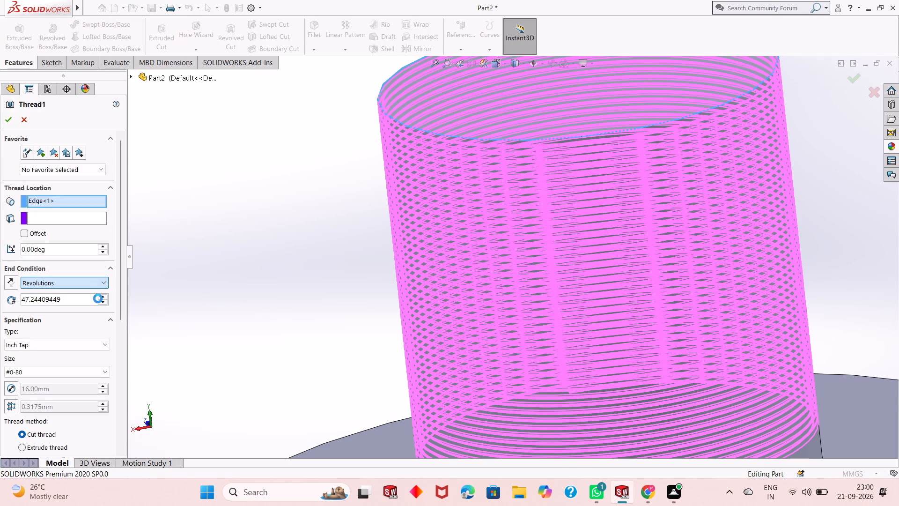
scroll(432, 292, up, 3)
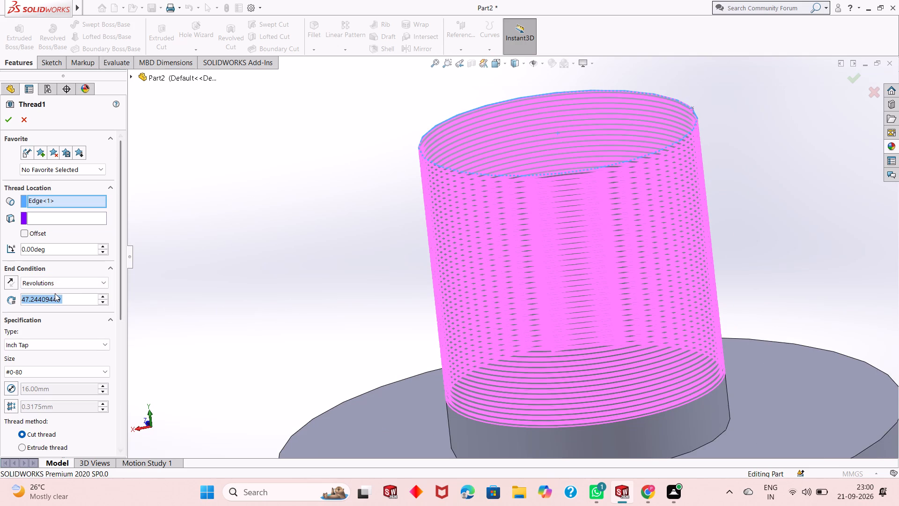
text(48)
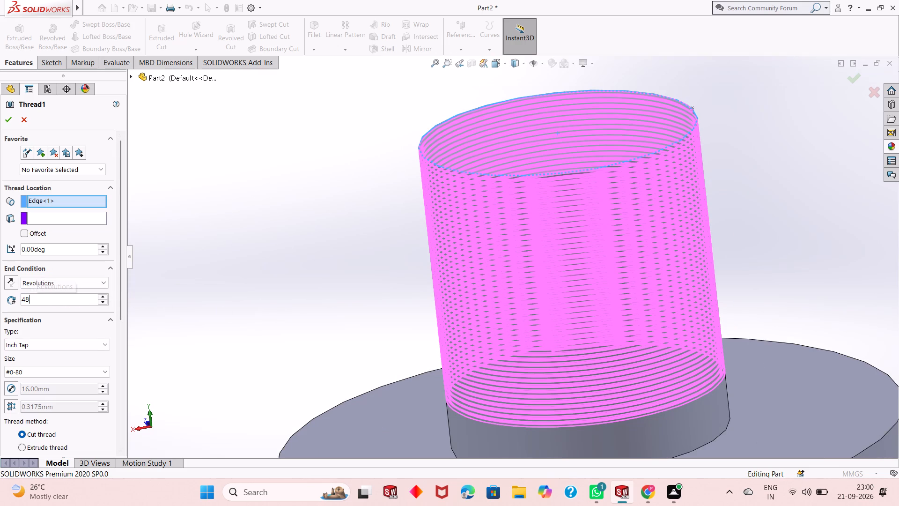
key(Return)
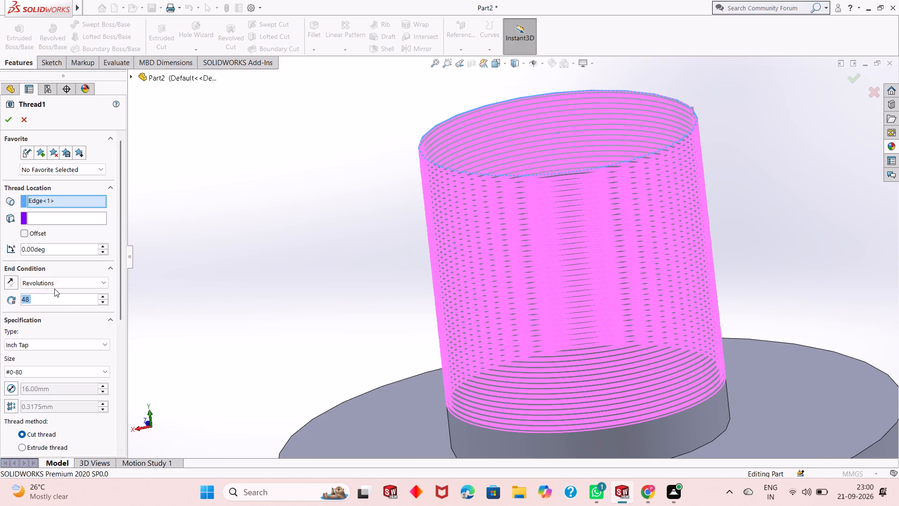
click(7, 116)
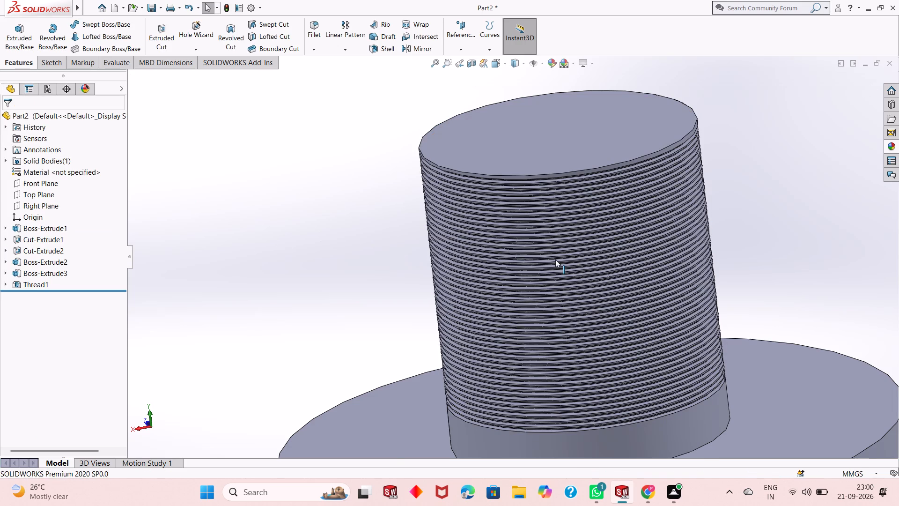
scroll(555, 259, down, 3)
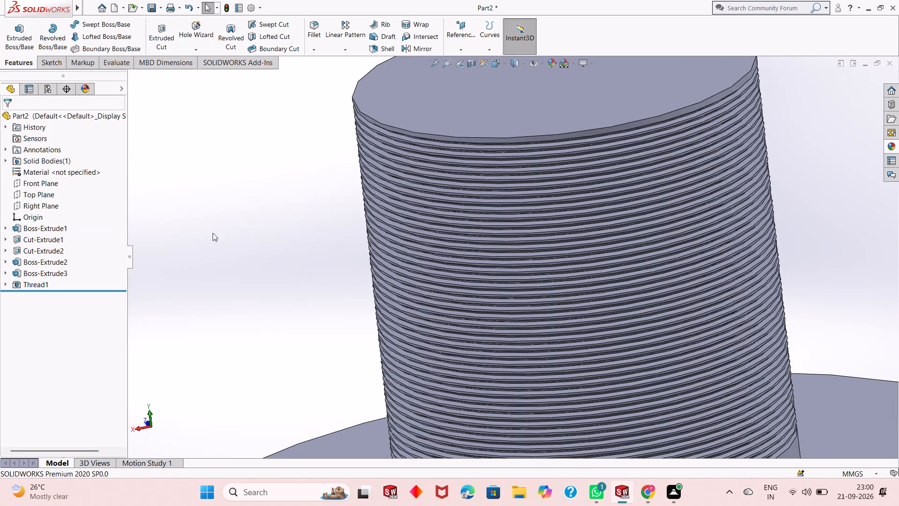
Reopen the boss's thread feature for editing and go to its end condition and specification settings.
click(42, 286)
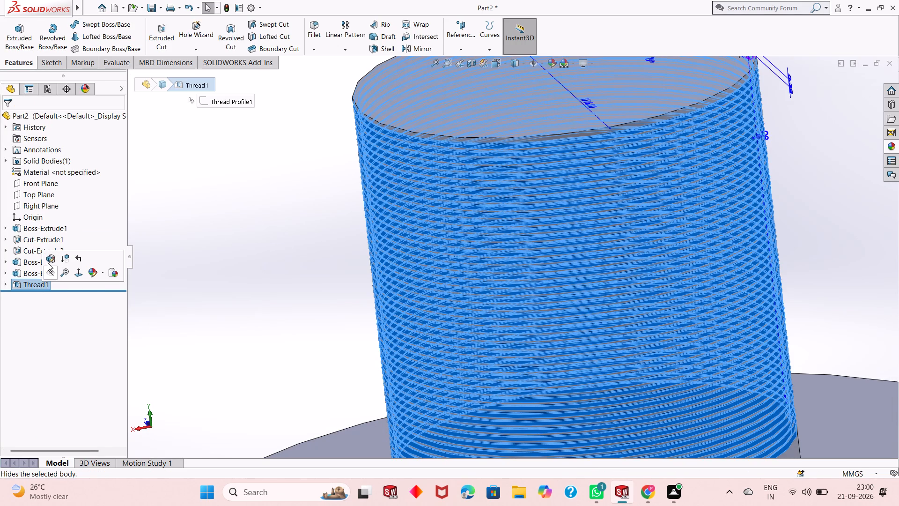
click(48, 263)
scroll(341, 303, up, 5)
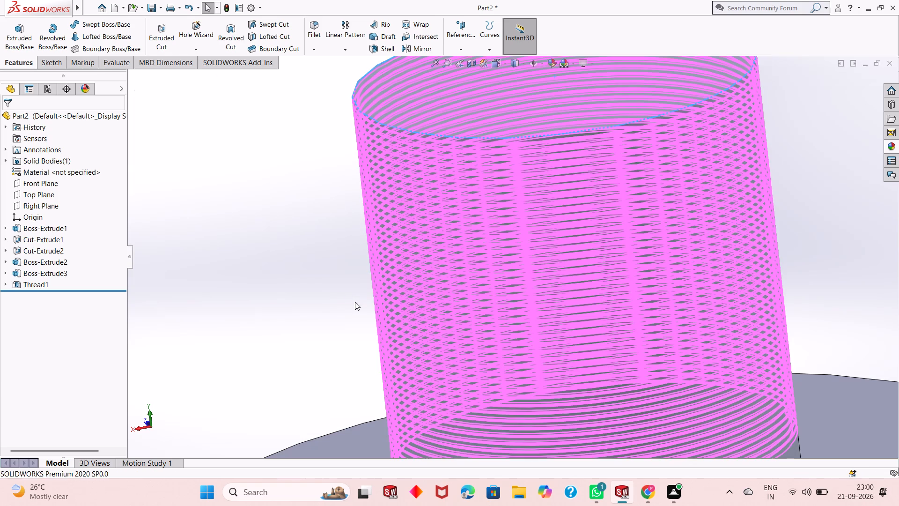
scroll(355, 304, up, 6)
scroll(400, 312, up, 2)
scroll(608, 307, down, 2)
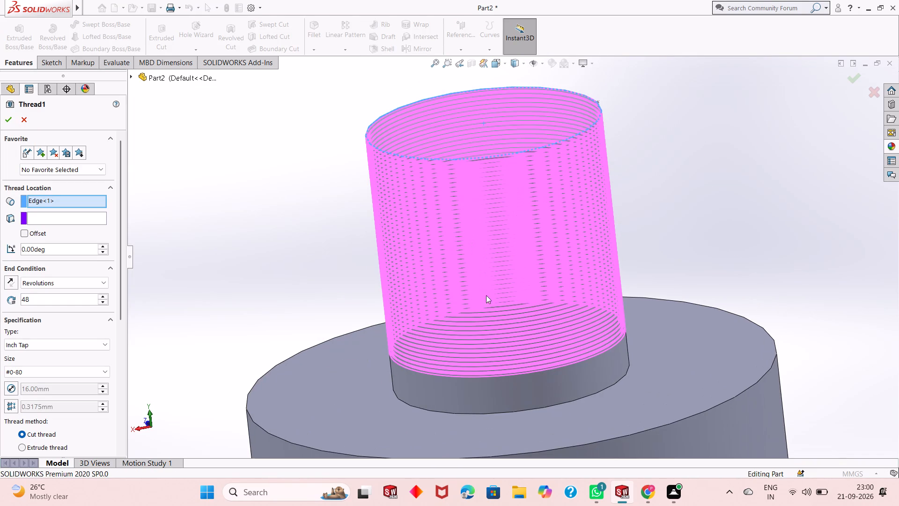
scroll(88, 320, down, 1)
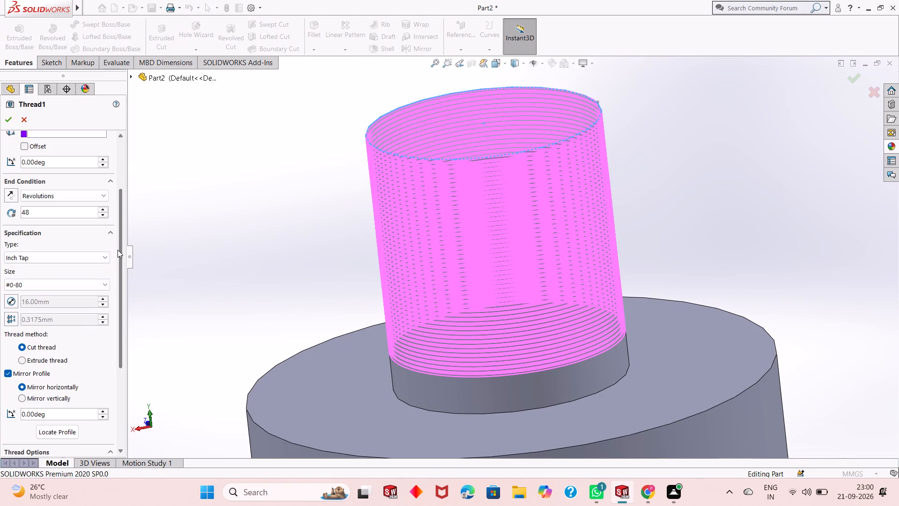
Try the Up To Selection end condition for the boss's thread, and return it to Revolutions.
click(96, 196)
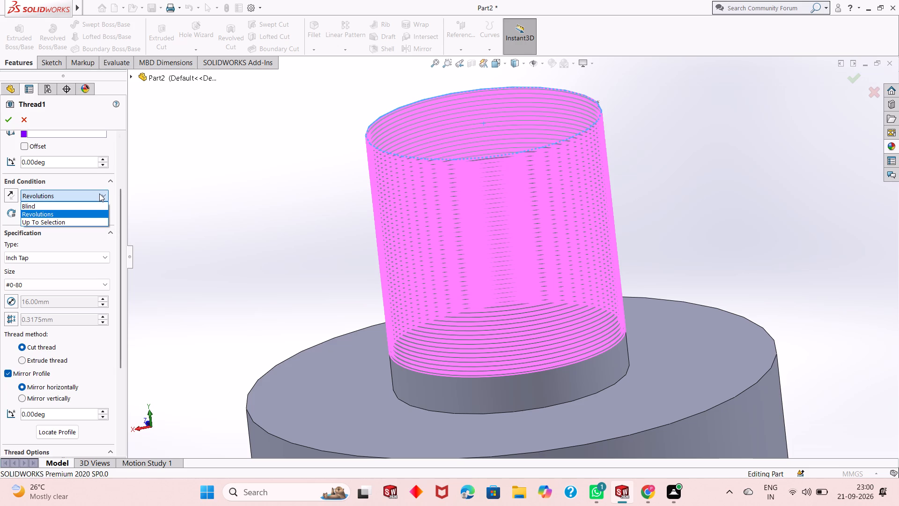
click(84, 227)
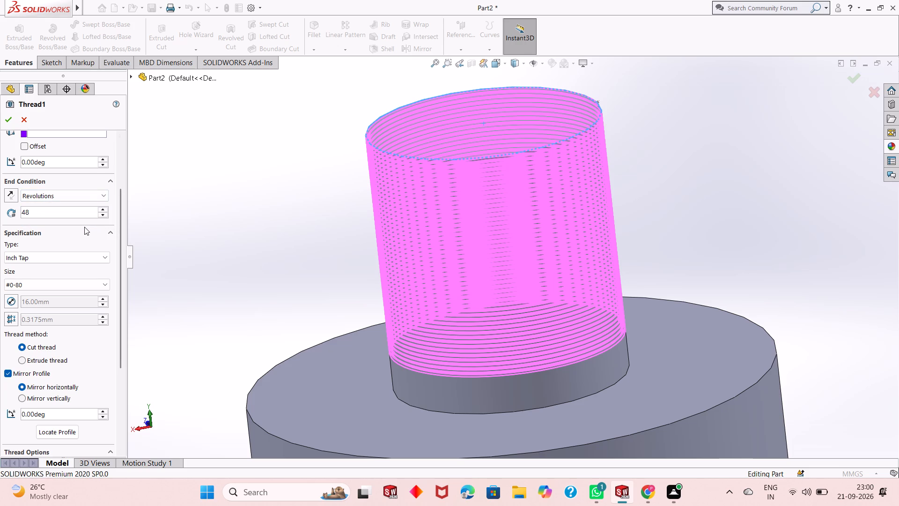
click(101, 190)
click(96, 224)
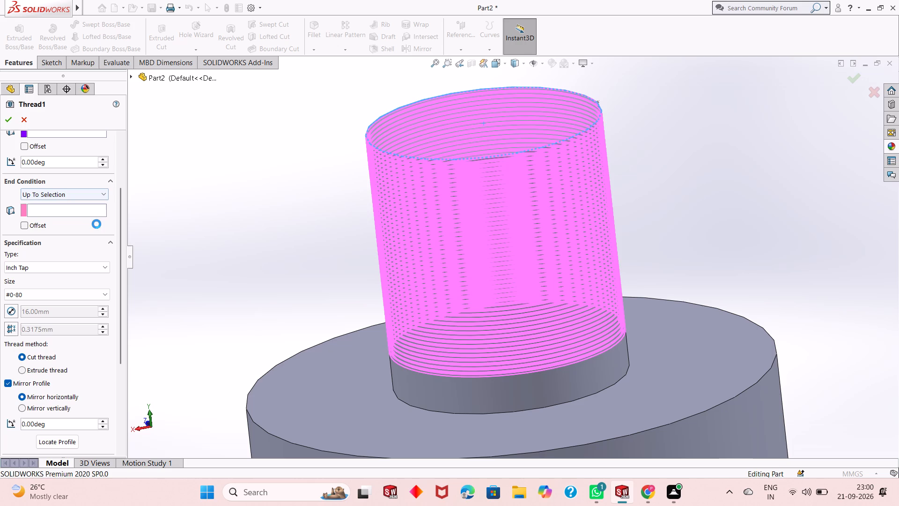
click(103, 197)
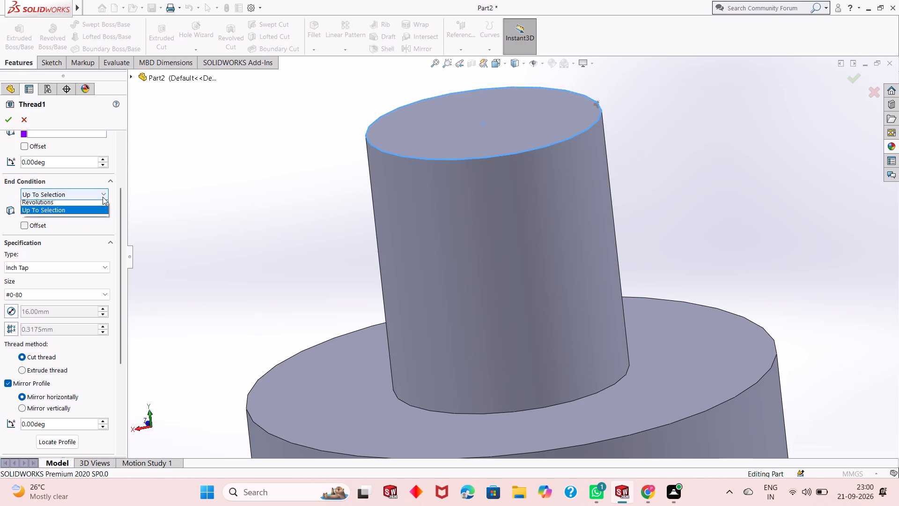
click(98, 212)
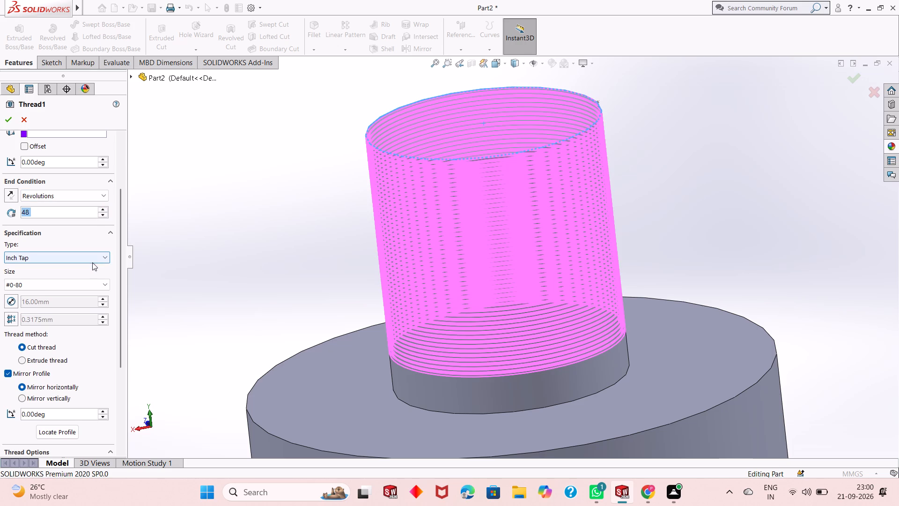
Set the Inch Tap thread size to 0.5000-13, check its preview against the whole part and apply the thread to the boss.
click(98, 285)
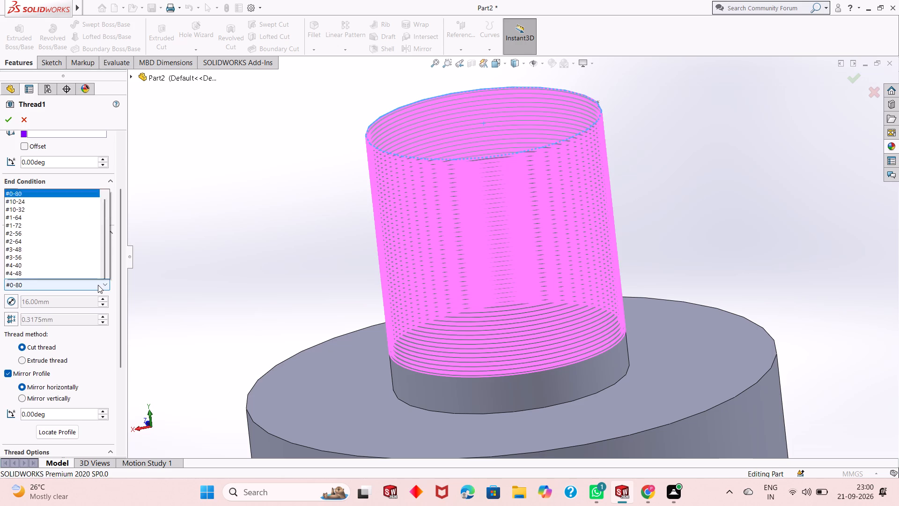
click(88, 241)
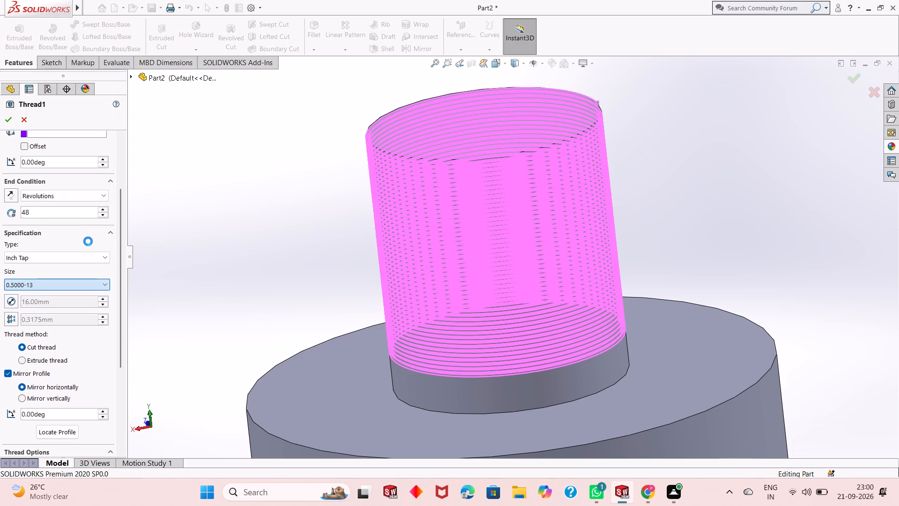
scroll(88, 240, down, 2)
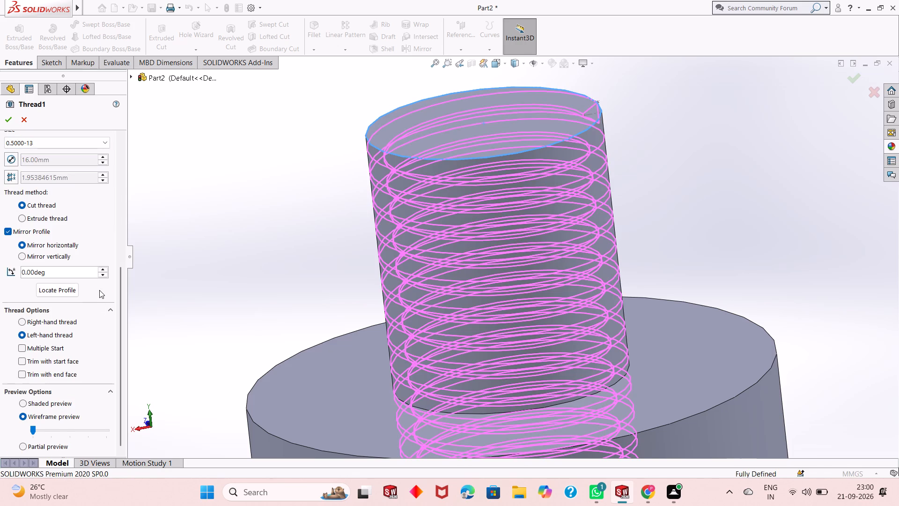
scroll(341, 276, up, 1)
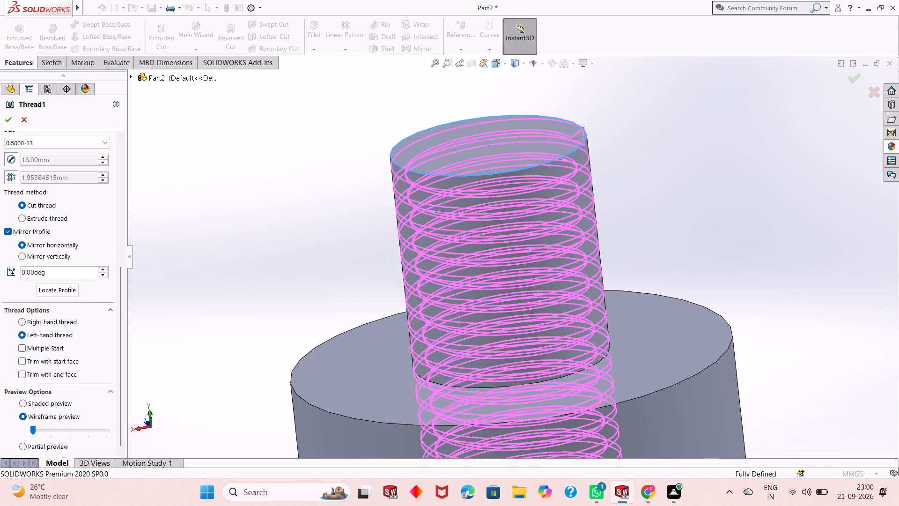
scroll(419, 314, down, 3)
scroll(418, 305, up, 14)
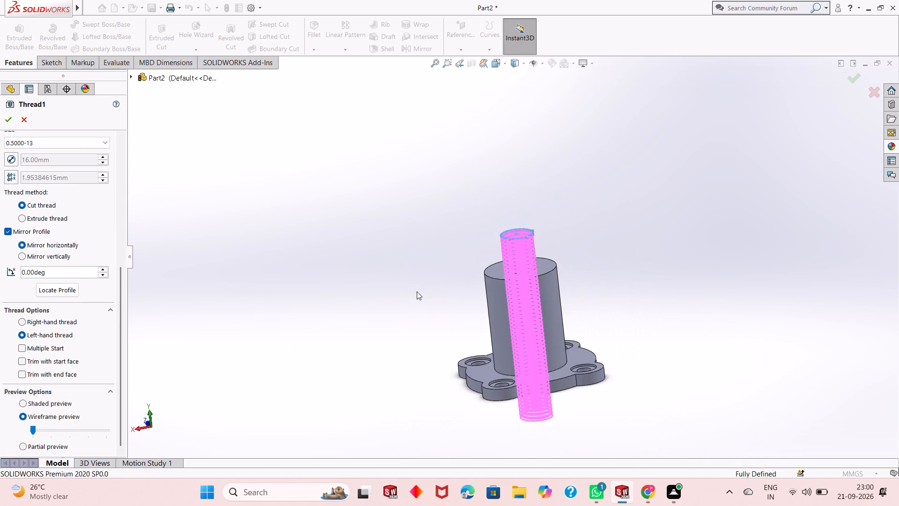
scroll(417, 291, up, 1)
scroll(500, 313, down, 4)
middle_drag(524, 306, 437, 353)
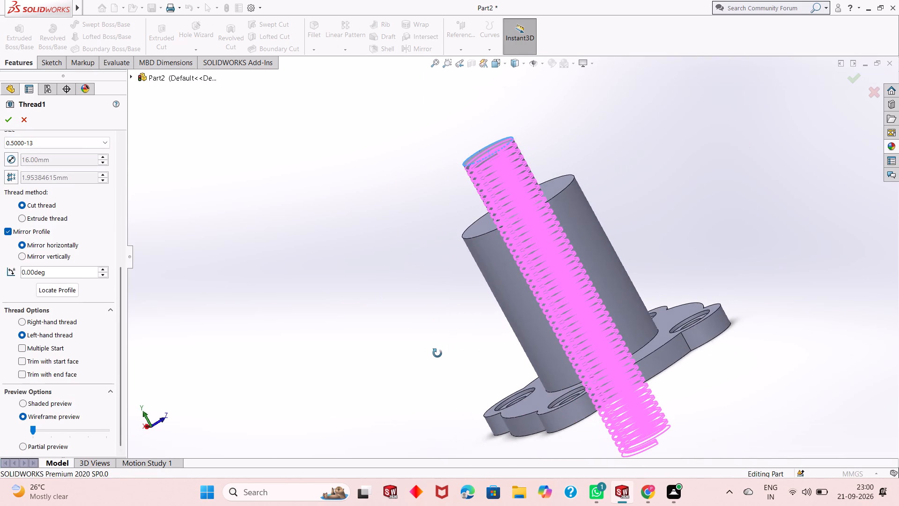
middle_drag(437, 353, 458, 355)
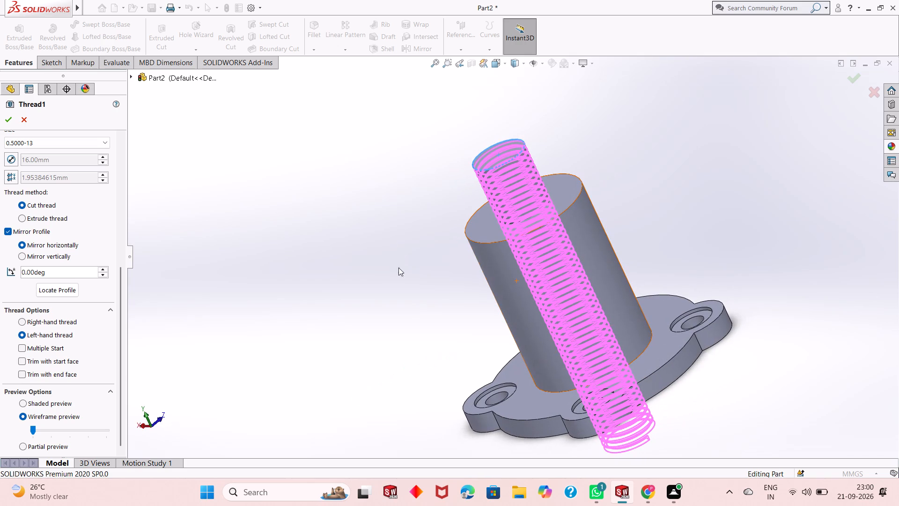
click(9, 122)
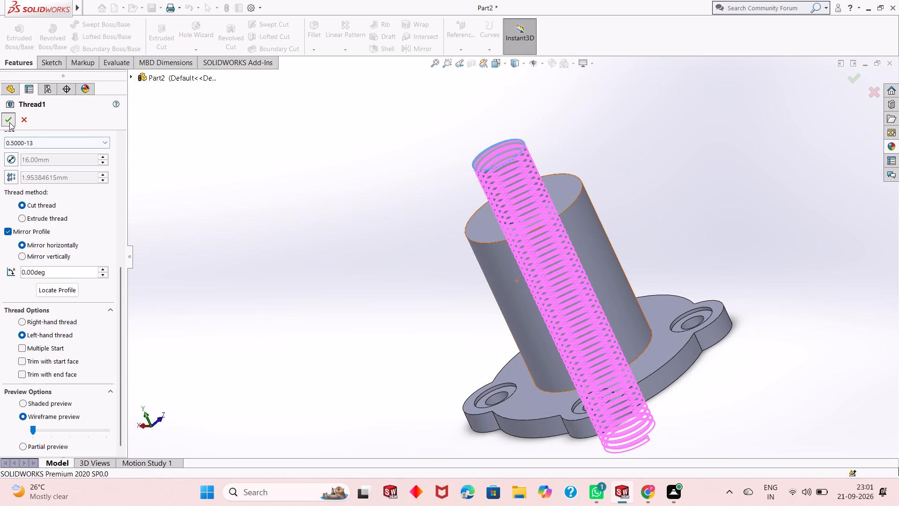
scroll(496, 187, down, 4)
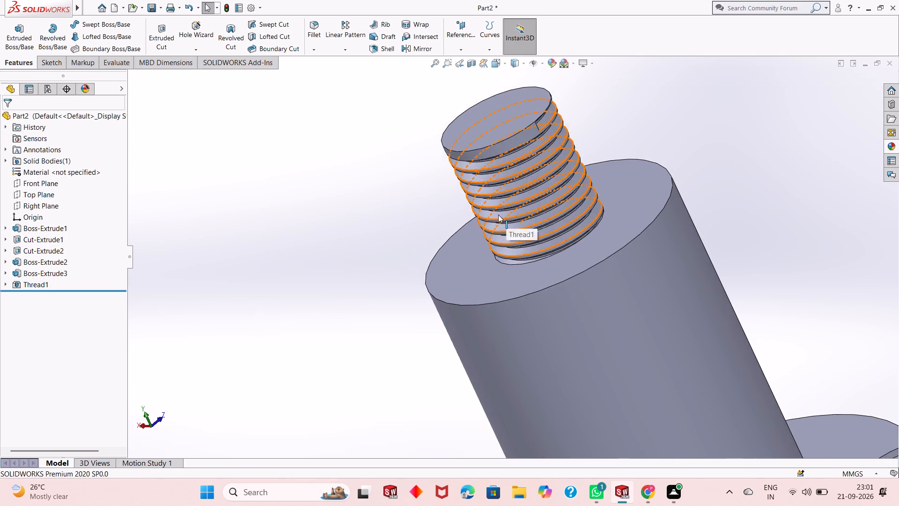
middle_drag(500, 215, 526, 185)
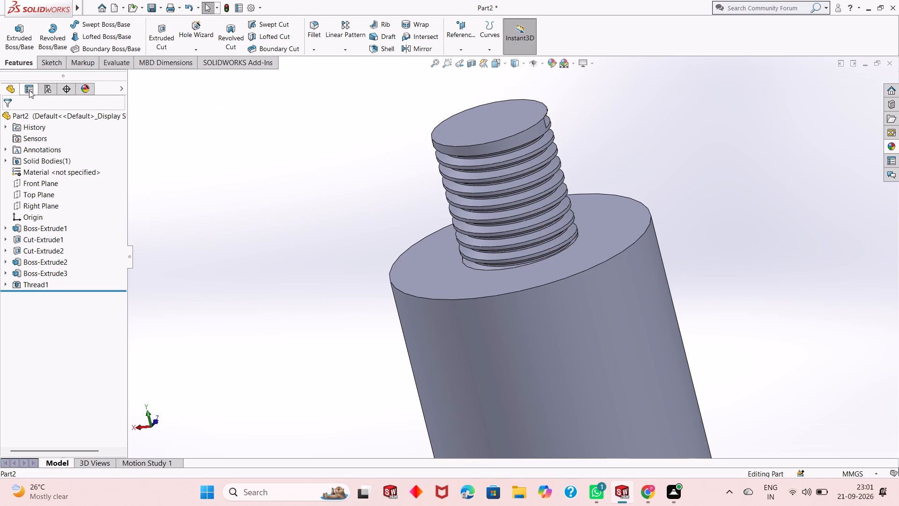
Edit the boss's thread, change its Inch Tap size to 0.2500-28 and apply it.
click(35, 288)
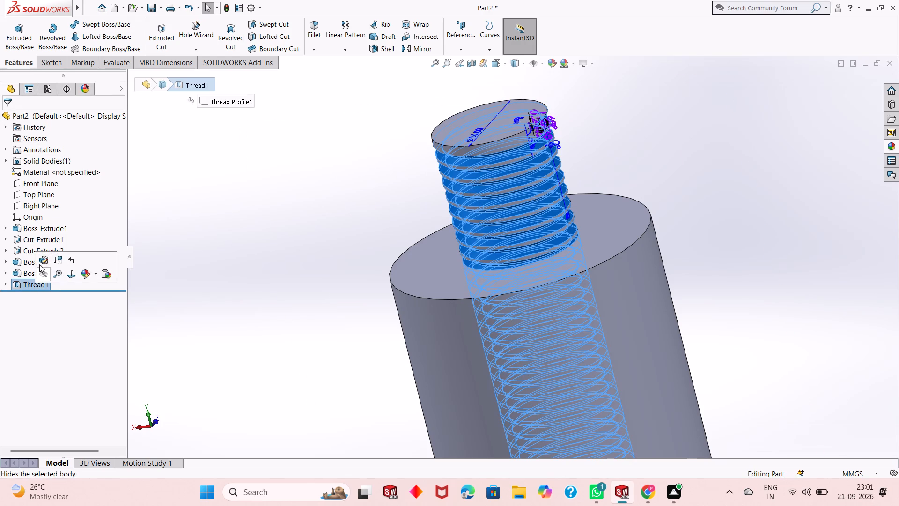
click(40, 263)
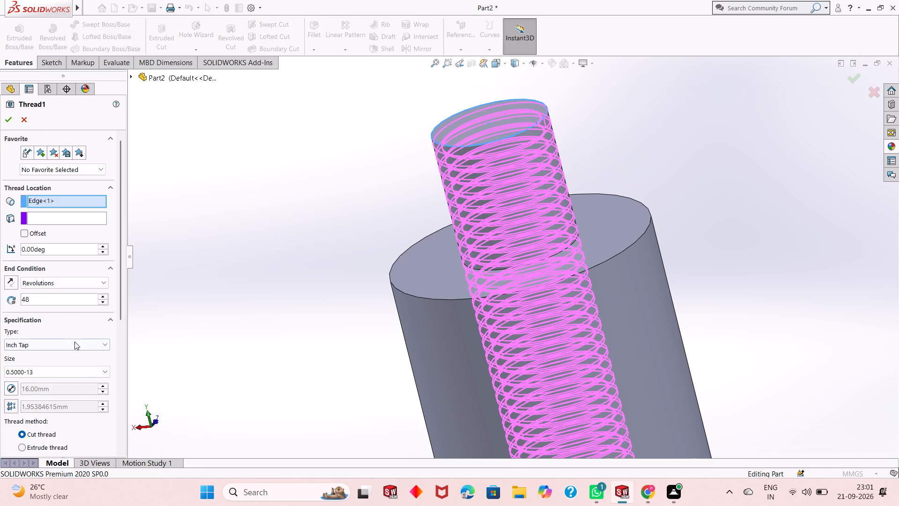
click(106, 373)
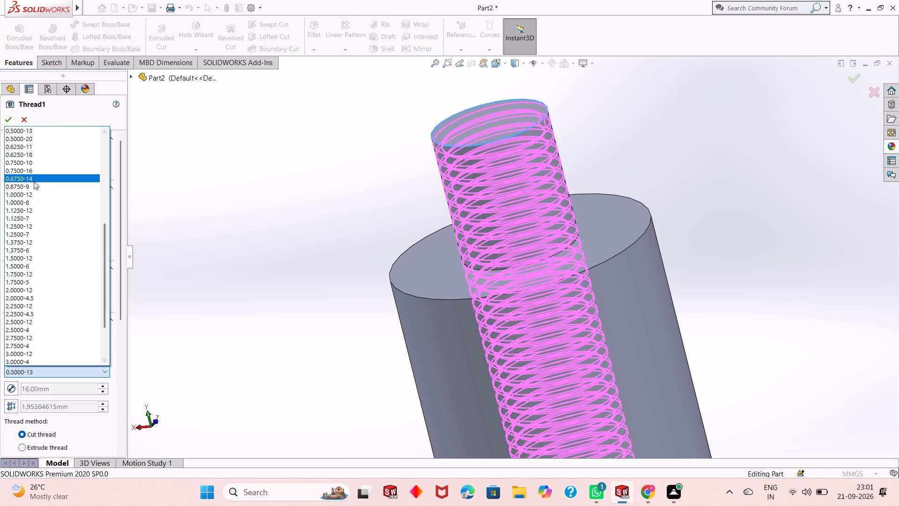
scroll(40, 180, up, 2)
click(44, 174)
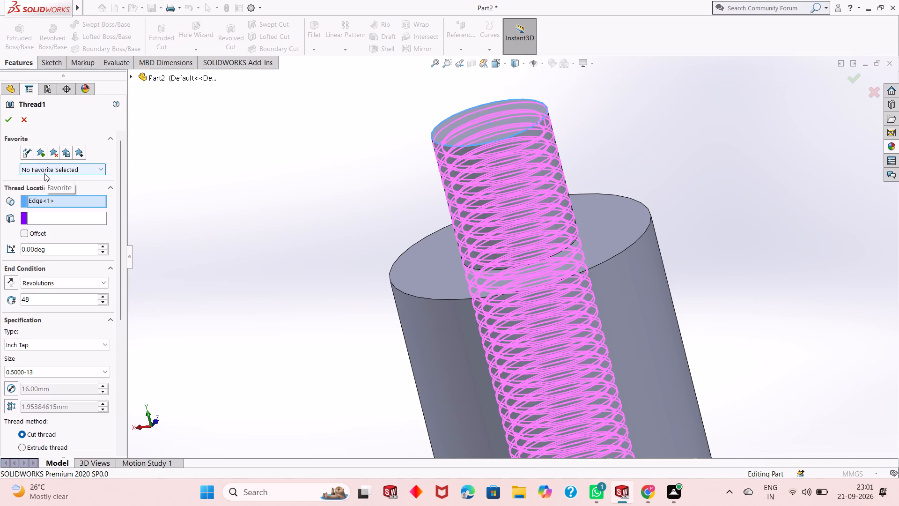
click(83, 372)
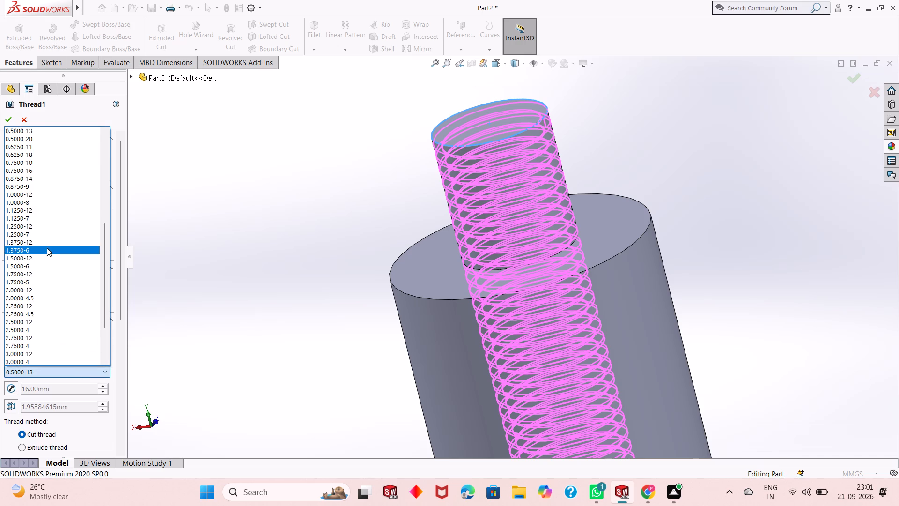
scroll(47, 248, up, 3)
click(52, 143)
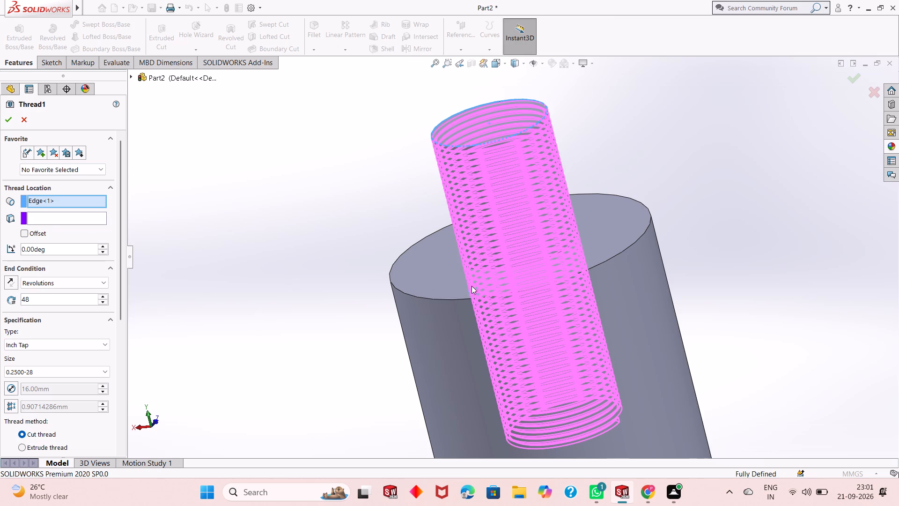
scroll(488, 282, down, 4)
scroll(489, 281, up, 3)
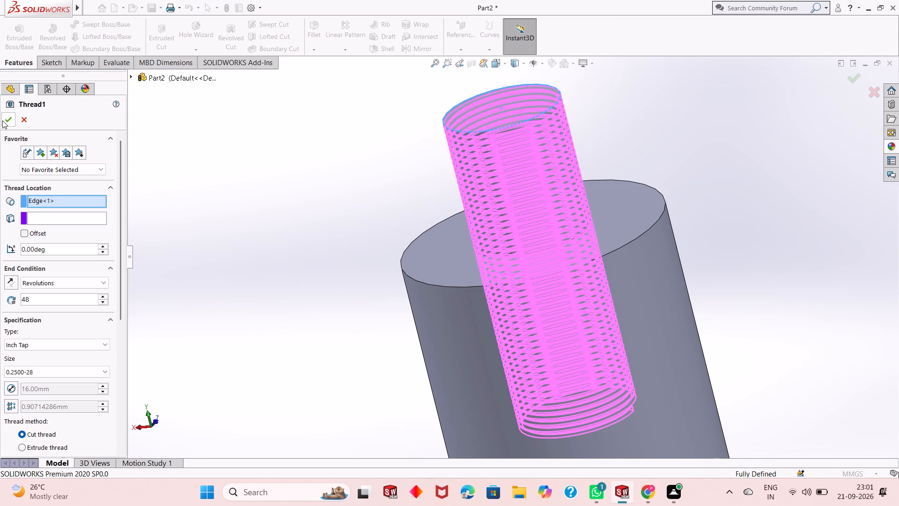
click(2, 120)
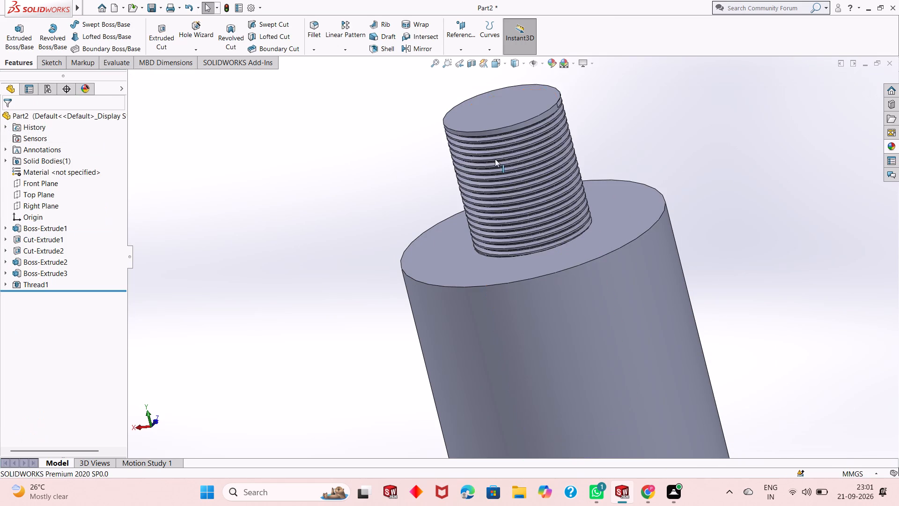
Reopen the boss's thread for editing, try size 1.2500-7 and set the size to 1.0000-12.
scroll(495, 159, down, 3)
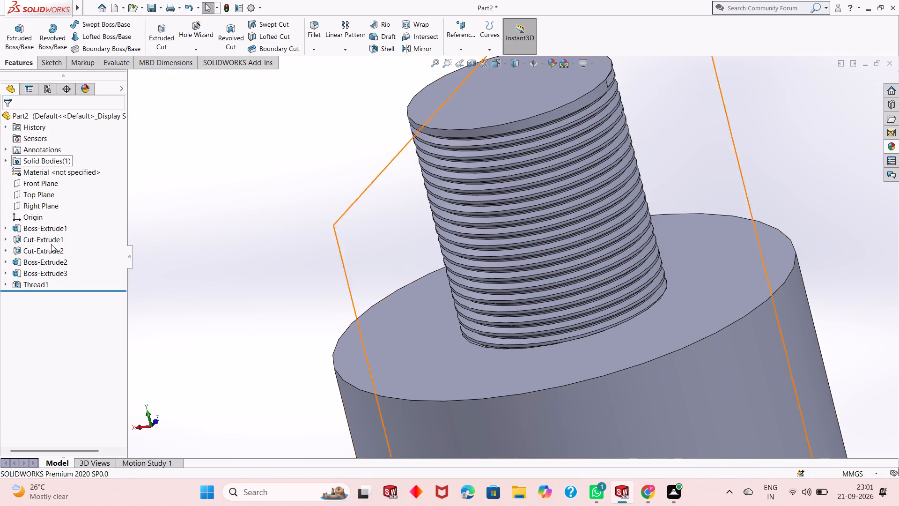
click(41, 288)
click(48, 263)
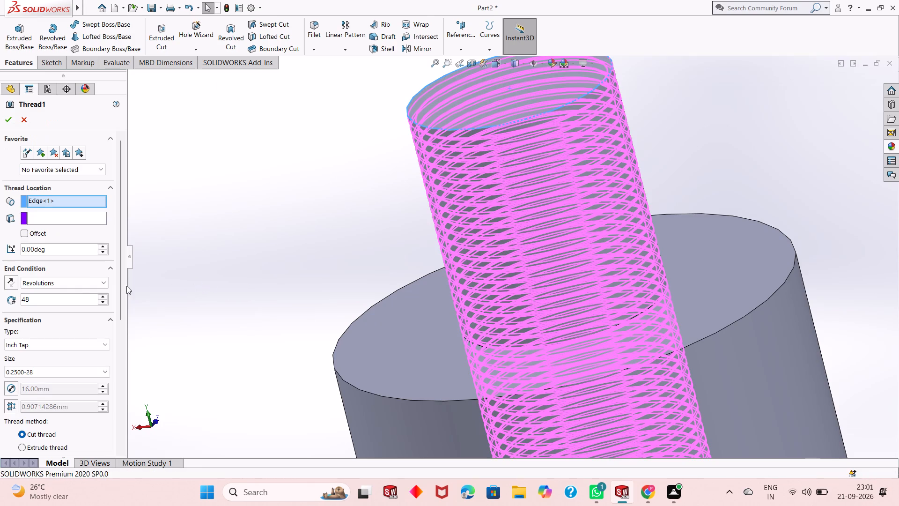
click(71, 367)
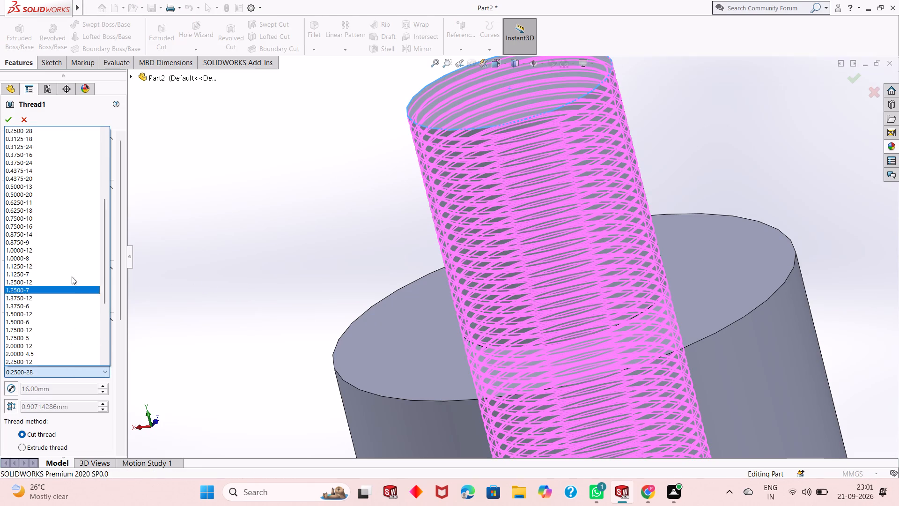
scroll(72, 262, down, 1)
click(72, 262)
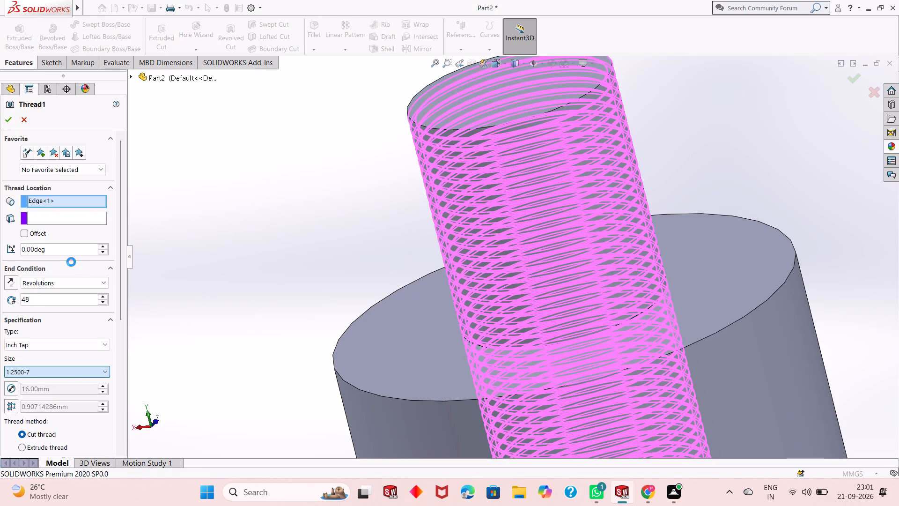
click(72, 374)
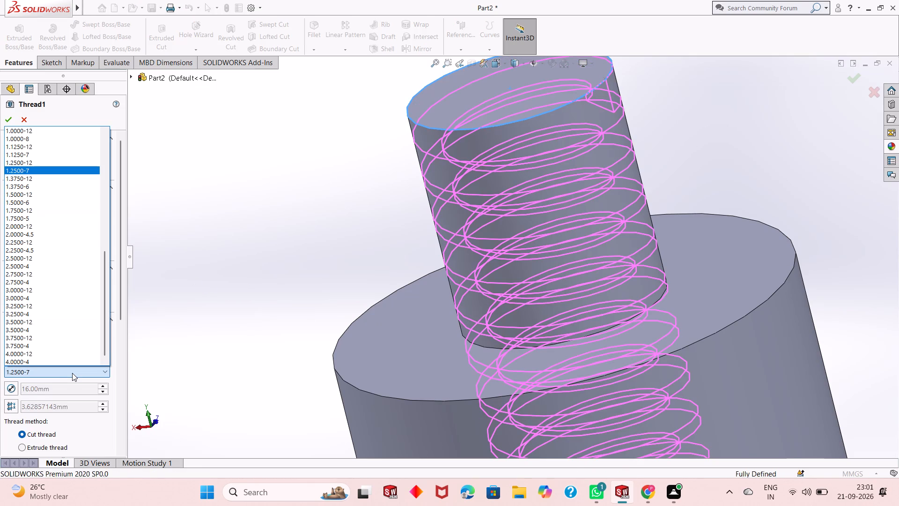
click(87, 134)
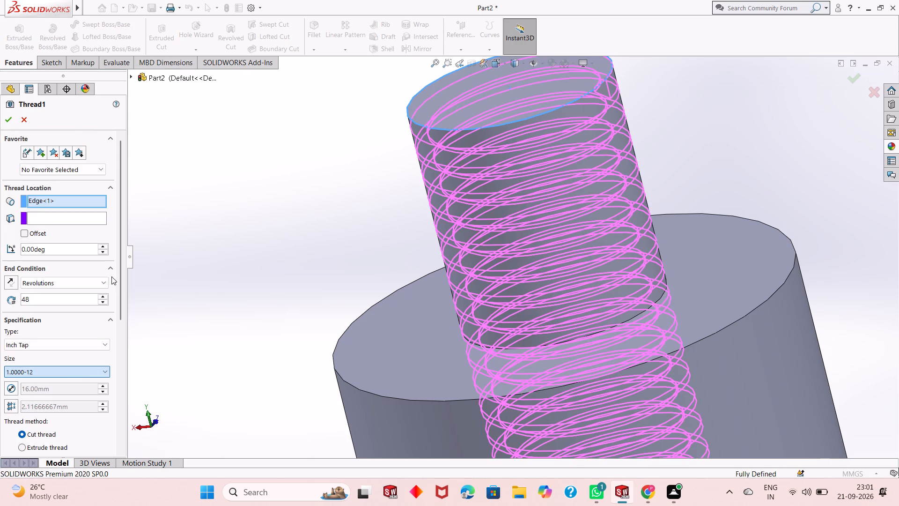
Compare the thread preview with and without Mirror Profile, leave mirroring off and try to apply the cut thread.
scroll(282, 296, up, 2)
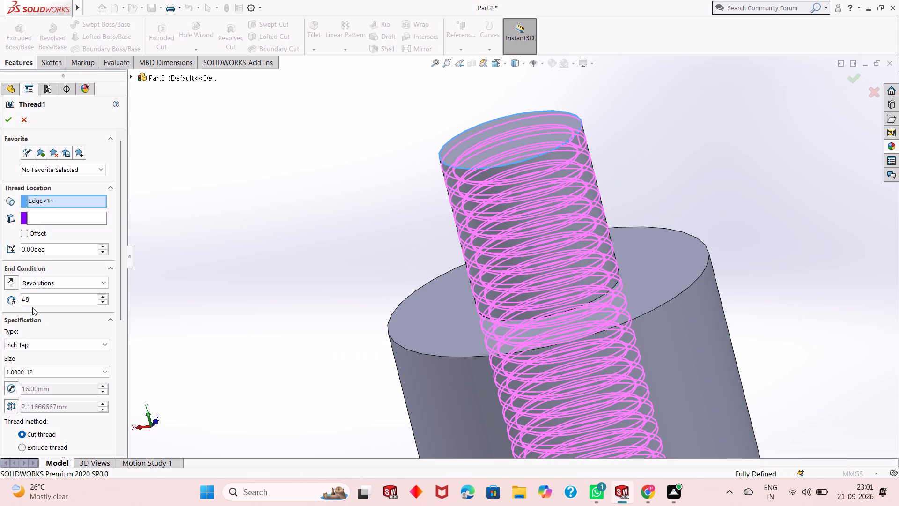
scroll(119, 328, up, 1)
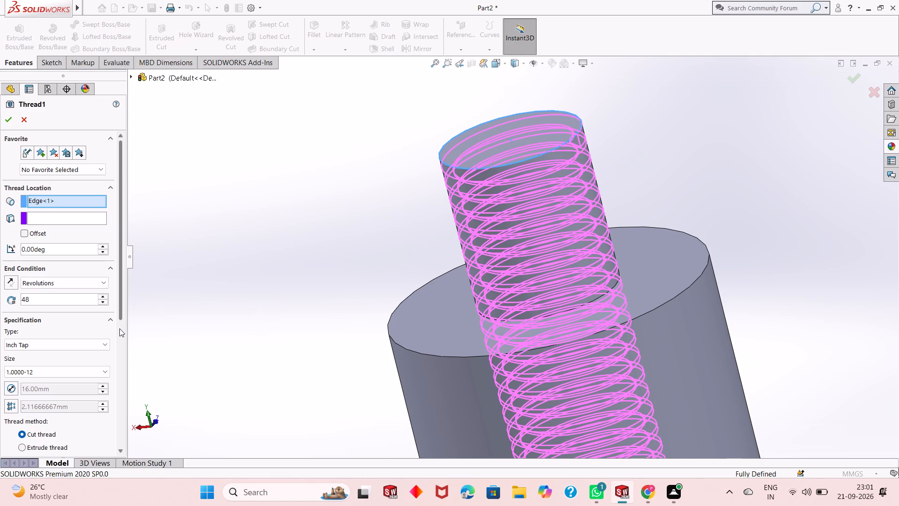
scroll(119, 328, up, 2)
scroll(125, 275, up, 1)
scroll(125, 275, down, 1)
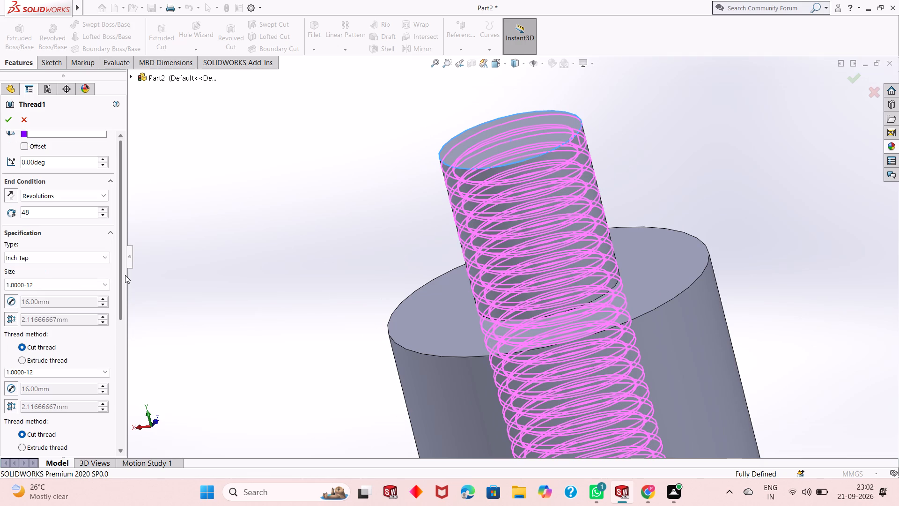
scroll(125, 275, down, 1)
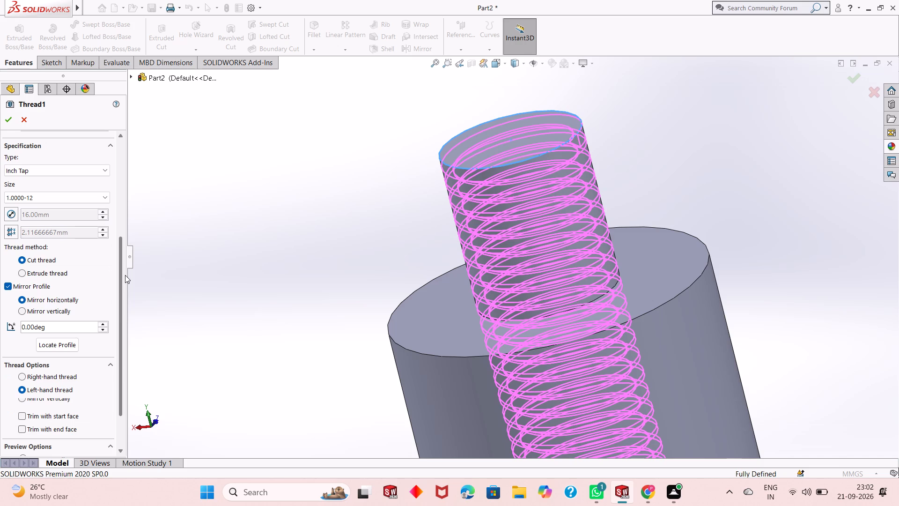
click(5, 286)
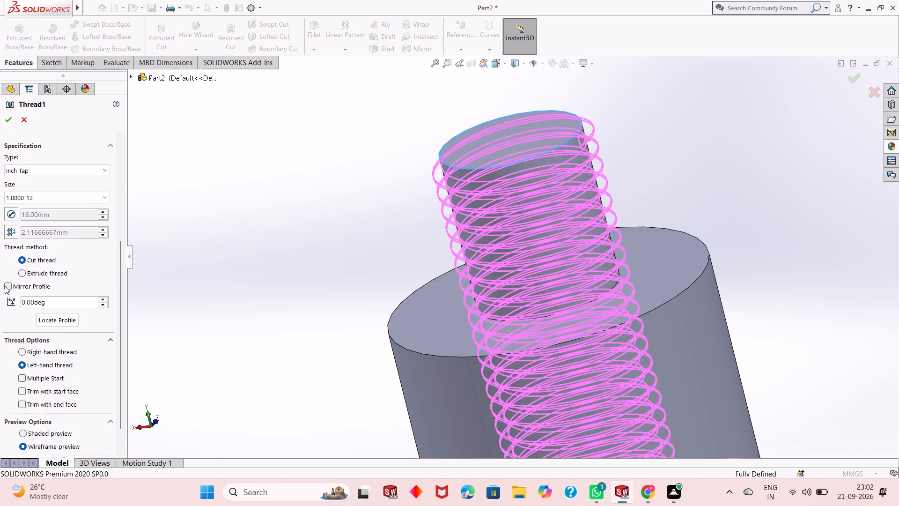
middle_drag(394, 286, 406, 322)
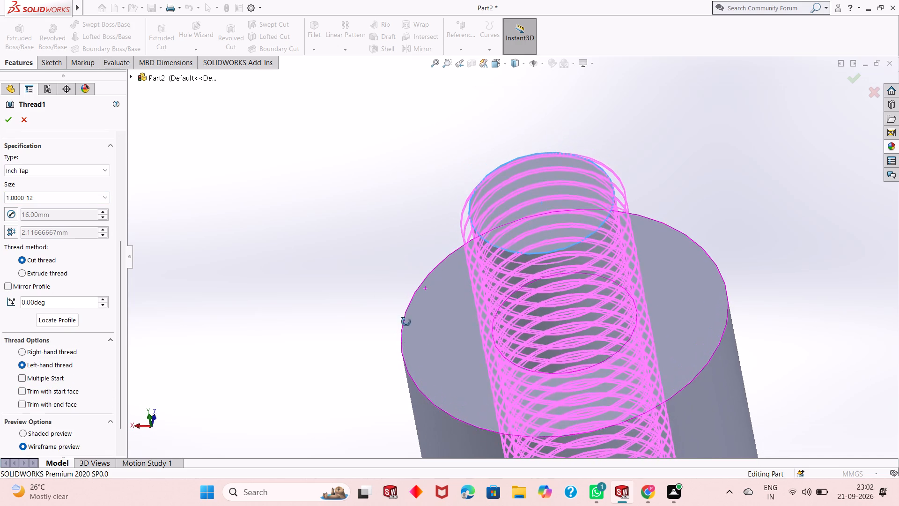
middle_drag(406, 322, 402, 273)
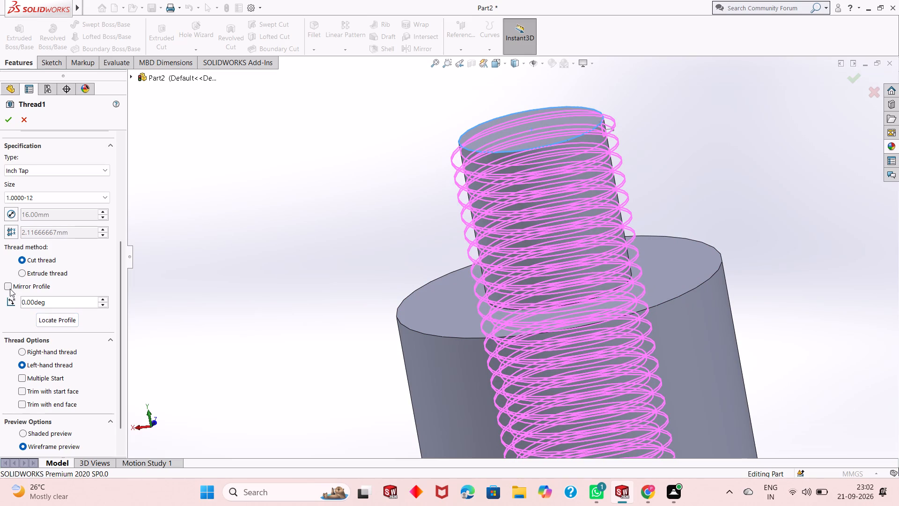
click(9, 288)
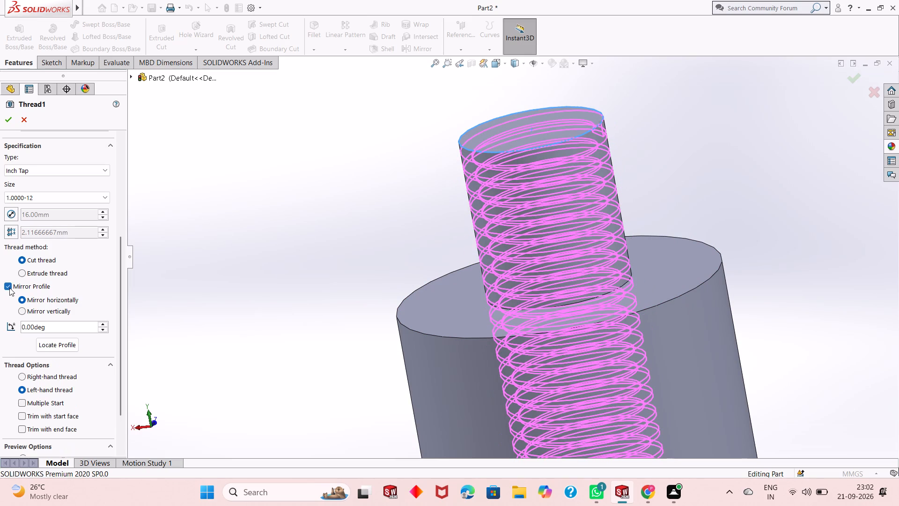
click(9, 288)
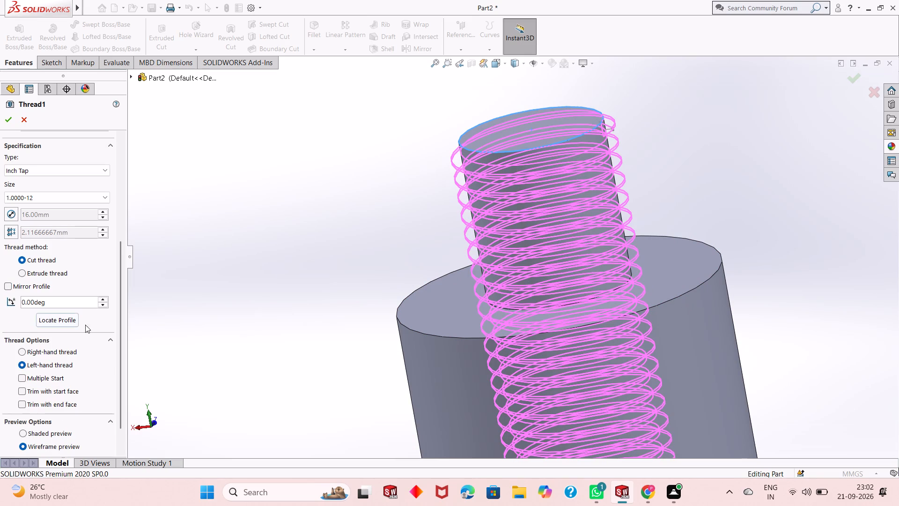
click(7, 116)
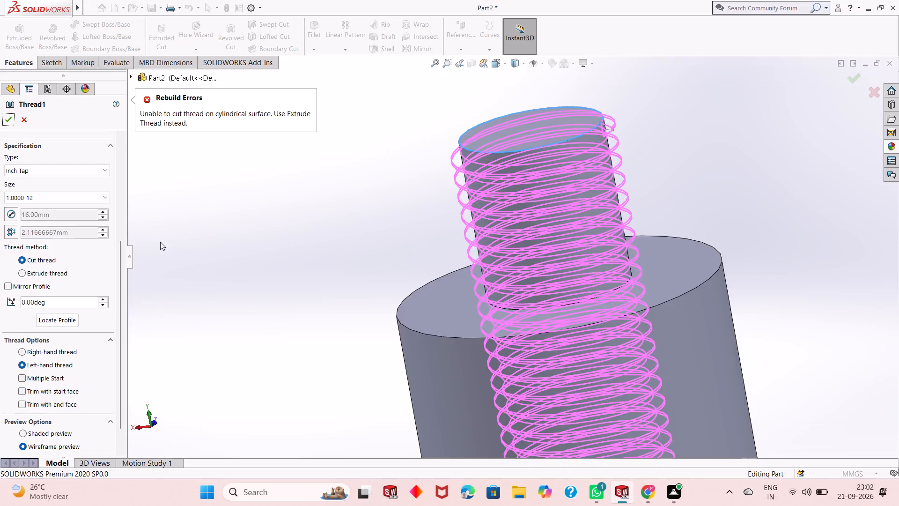
Change the thread method to Extrude thread and apply it to the boss.
click(46, 275)
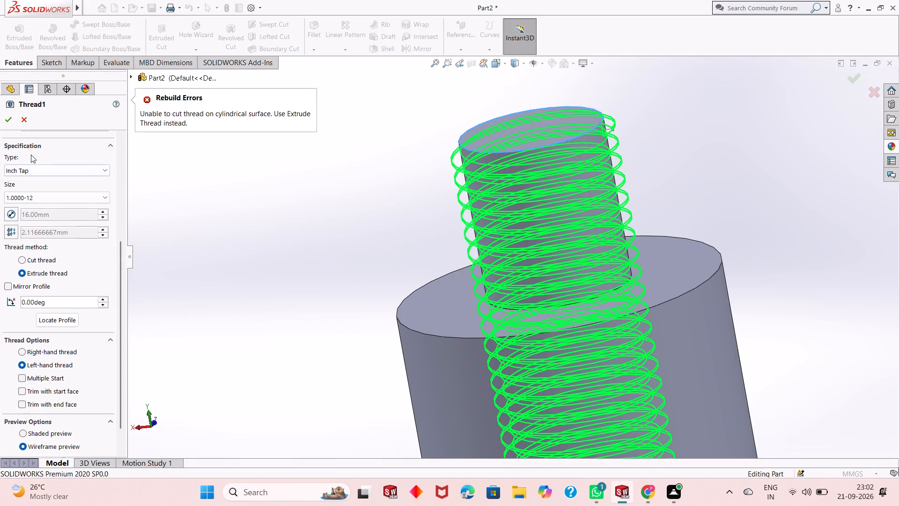
click(5, 121)
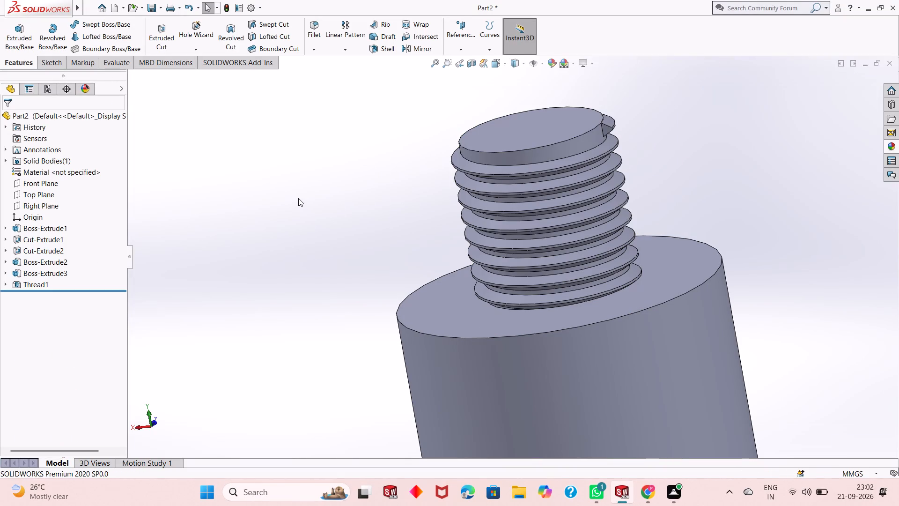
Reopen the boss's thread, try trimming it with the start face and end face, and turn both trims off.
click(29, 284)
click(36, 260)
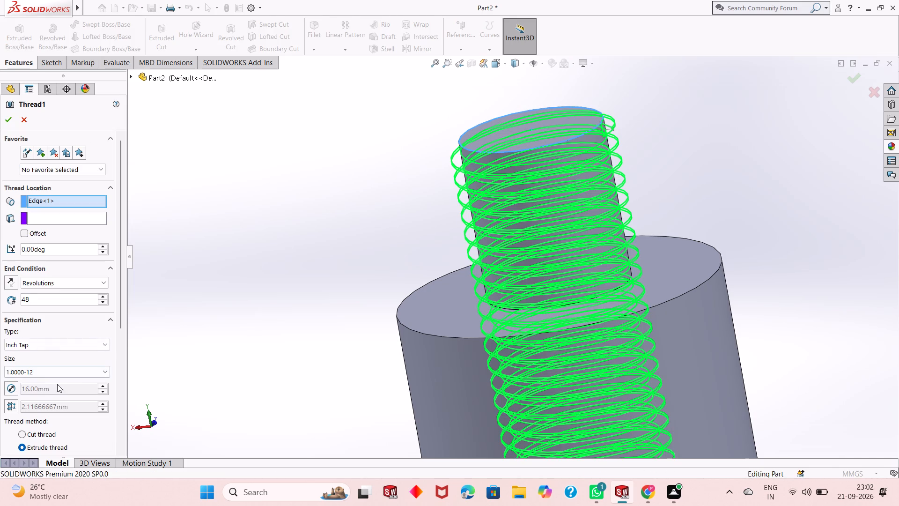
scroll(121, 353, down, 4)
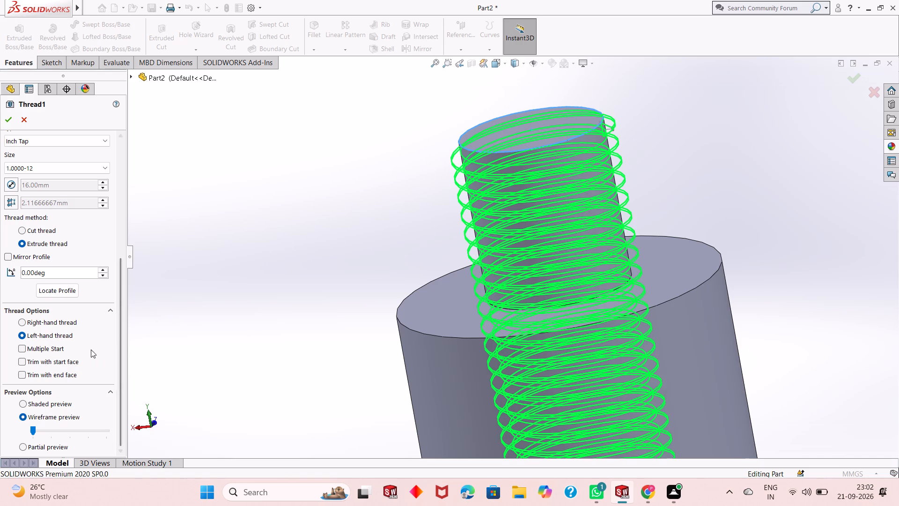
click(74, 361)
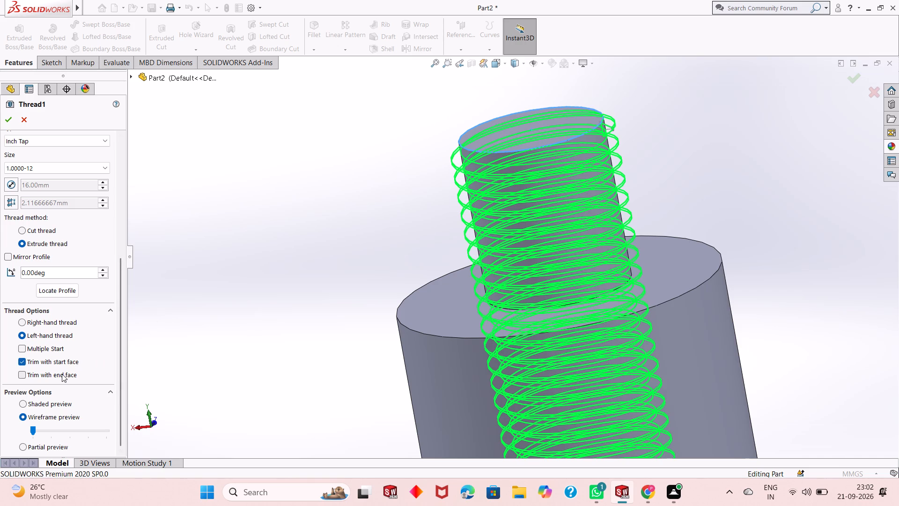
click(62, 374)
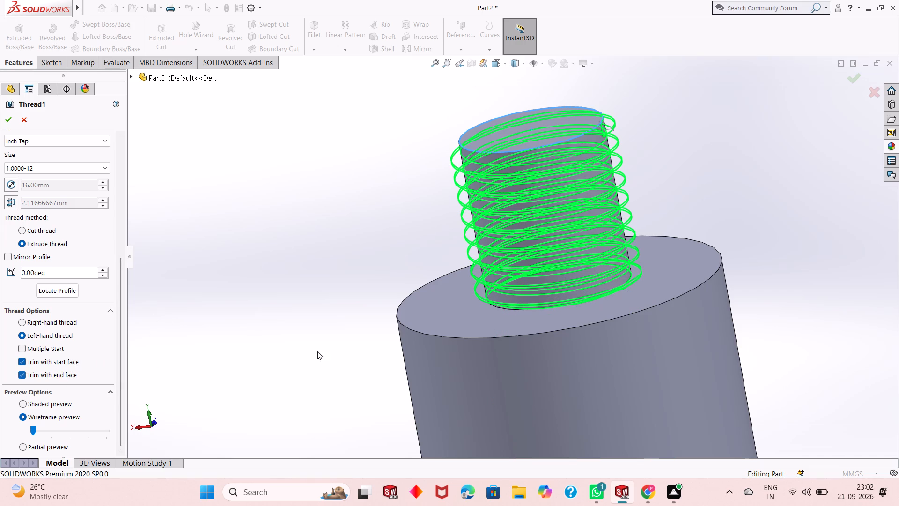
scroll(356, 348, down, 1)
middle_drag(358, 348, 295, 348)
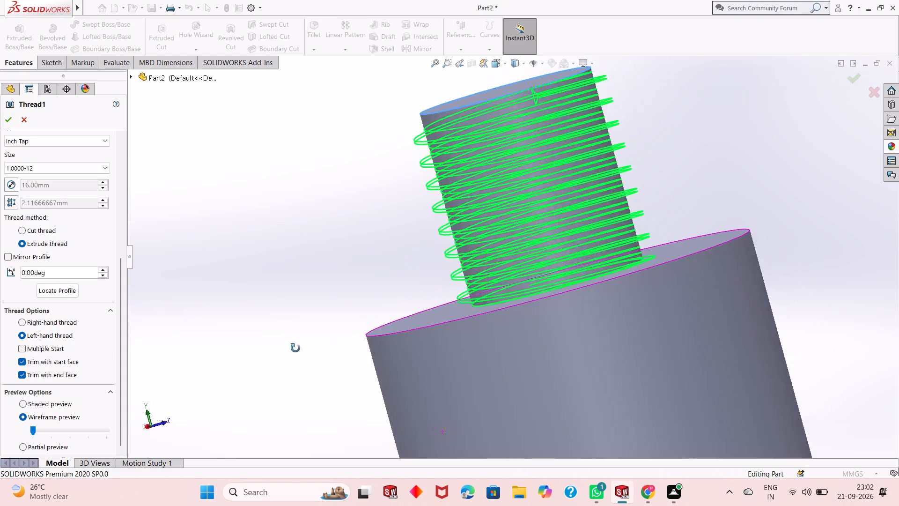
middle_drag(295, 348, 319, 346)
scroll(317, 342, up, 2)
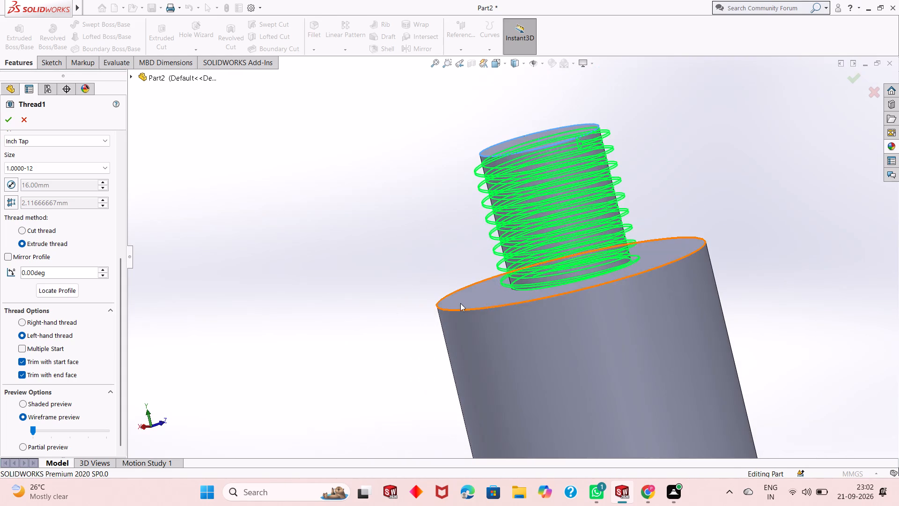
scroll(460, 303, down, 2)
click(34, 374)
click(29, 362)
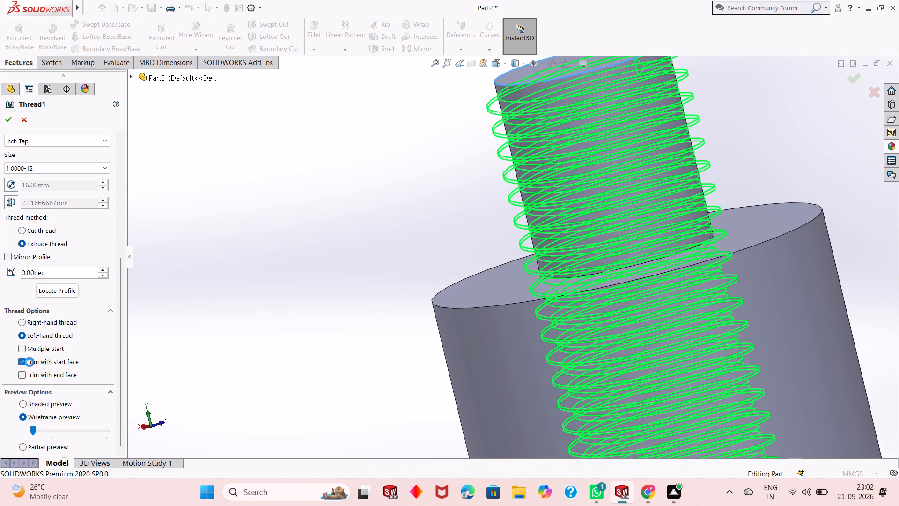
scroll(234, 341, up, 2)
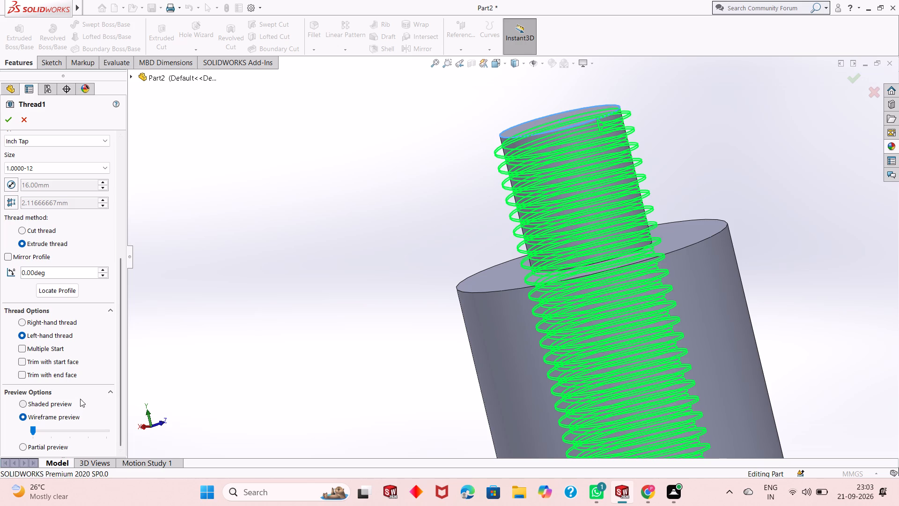
Compare the right-hand and left-hand thread previews, keep Left-hand thread and apply the thread to the boss.
scroll(80, 399, down, 2)
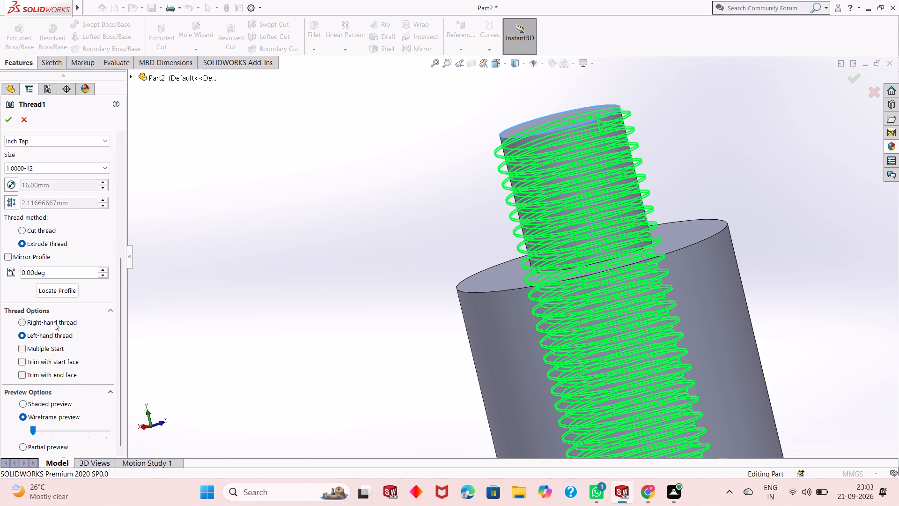
click(54, 322)
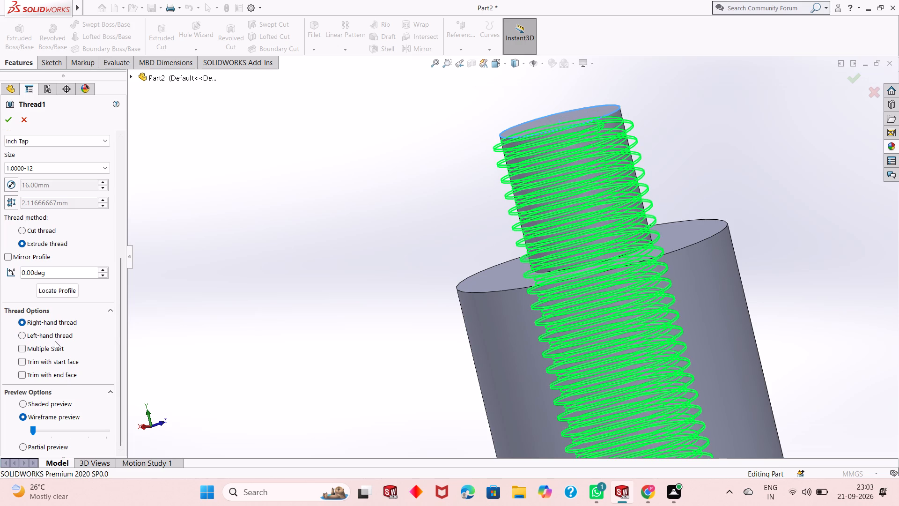
click(56, 337)
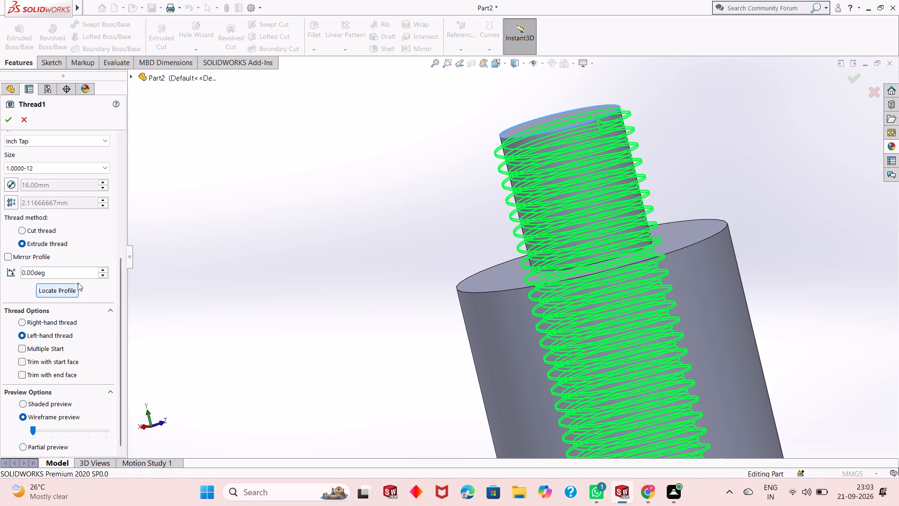
scroll(126, 253, up, 1)
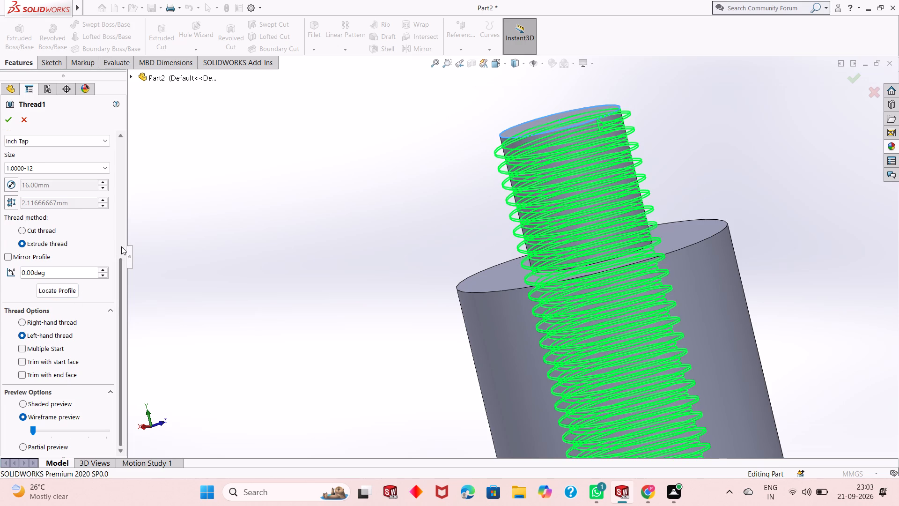
scroll(121, 246, up, 4)
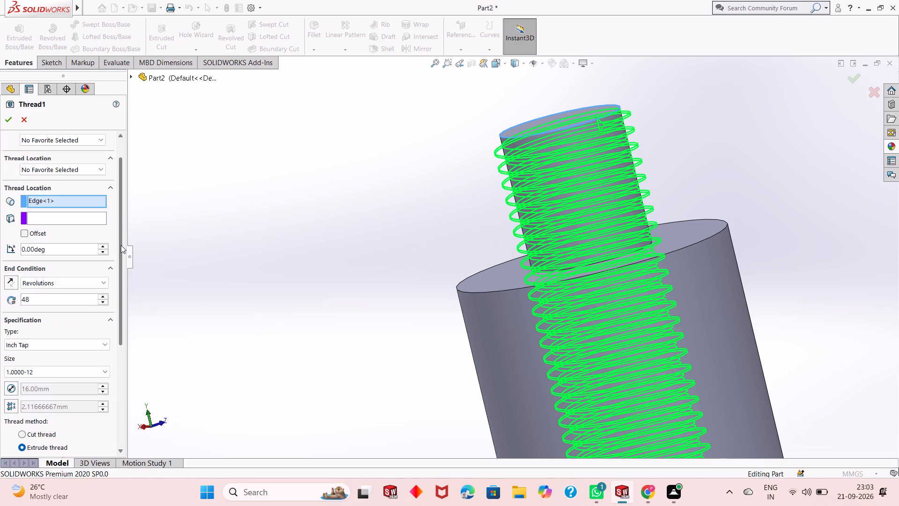
scroll(121, 245, up, 2)
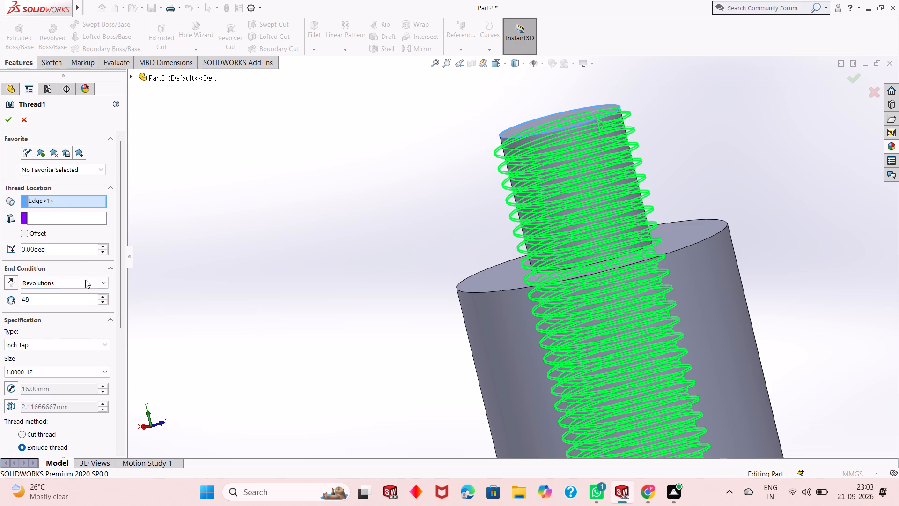
scroll(121, 307, down, 1)
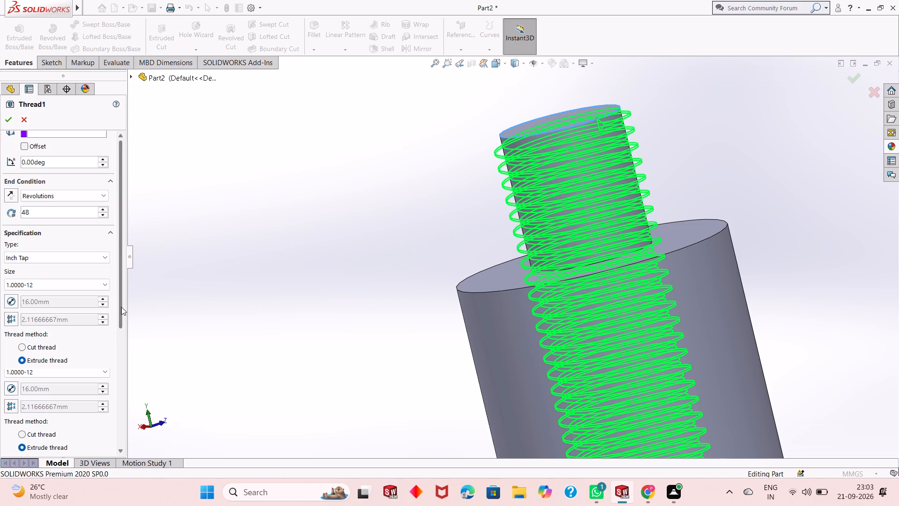
click(71, 297)
click(66, 301)
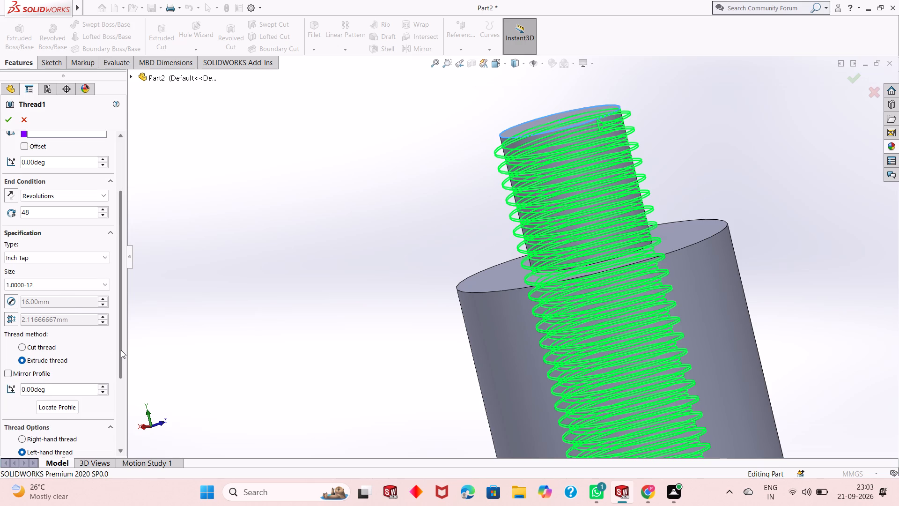
scroll(121, 350, down, 3)
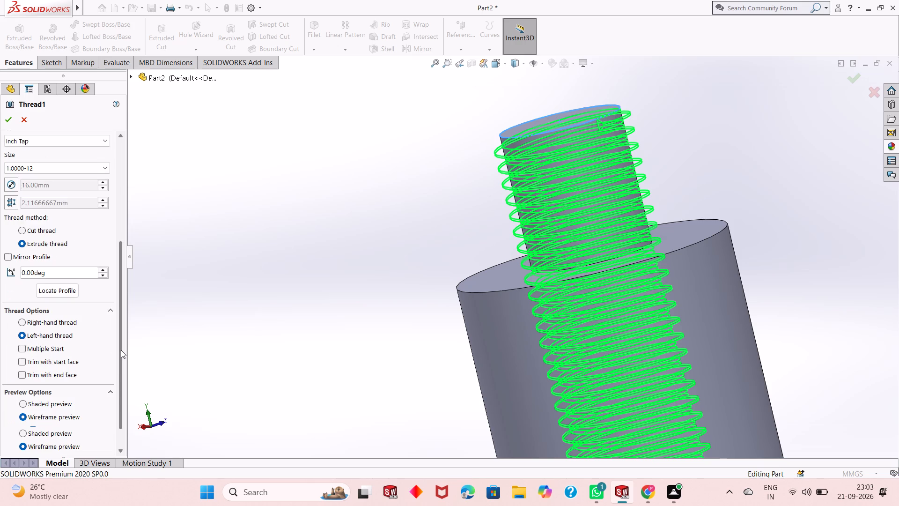
click(8, 122)
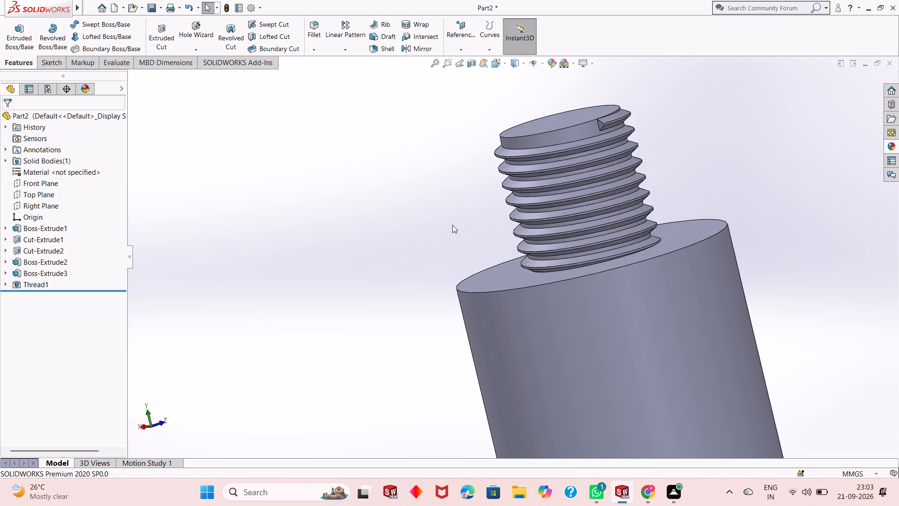
Examine the extruded thread on the boss from several angles, including its start and its run-out at the cylinder's top face.
scroll(448, 226, up, 4)
middle_drag(490, 245, 563, 223)
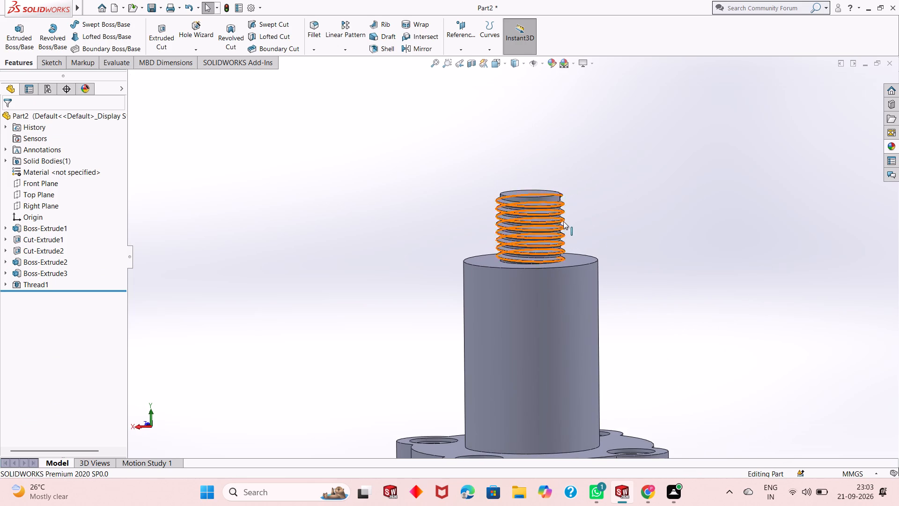
scroll(554, 225, down, 3)
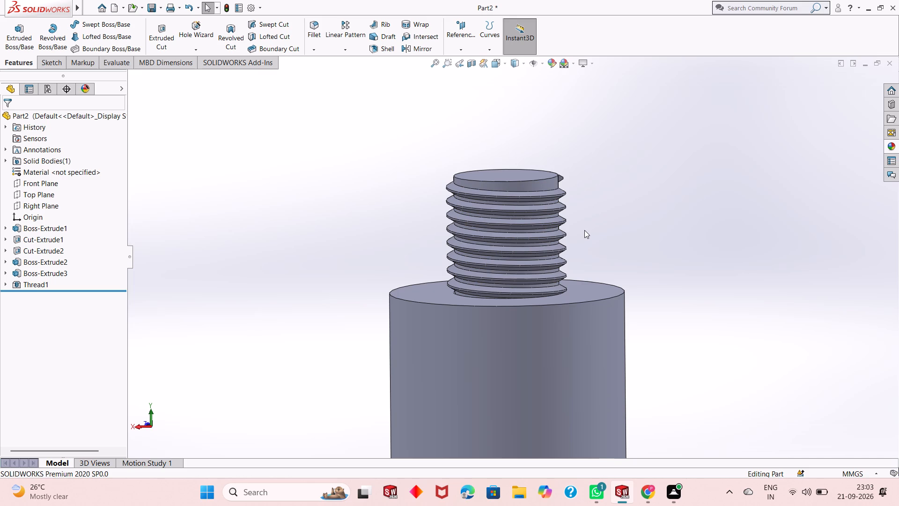
scroll(623, 234, down, 3)
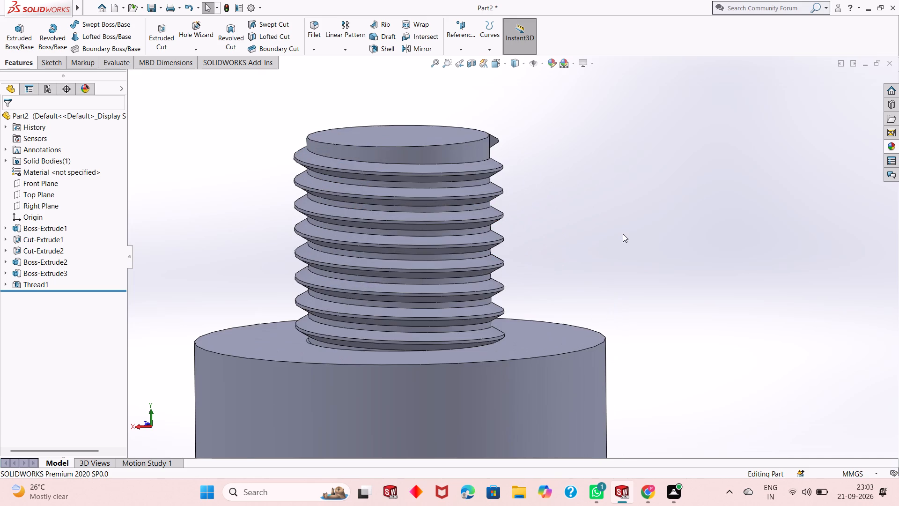
scroll(581, 248, up, 1)
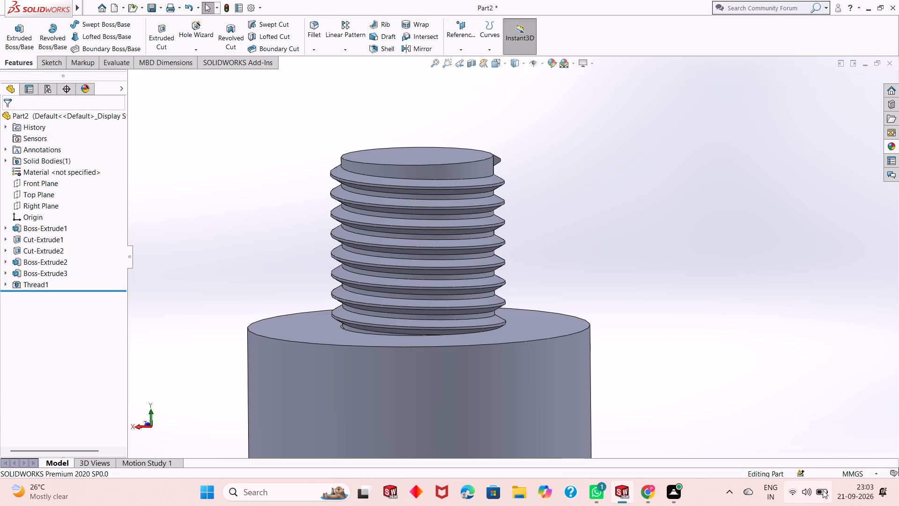
scroll(462, 341, up, 2)
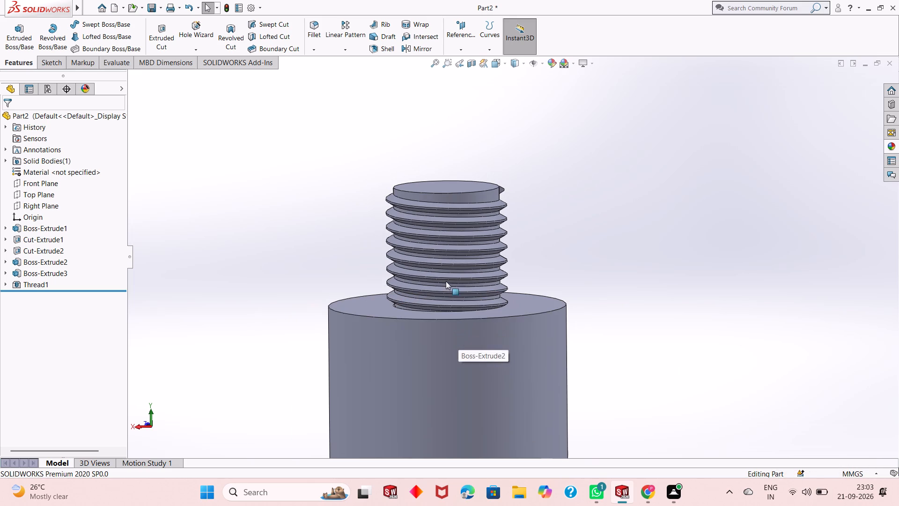
scroll(446, 282, down, 3)
middle_drag(446, 282, 446, 317)
scroll(449, 306, up, 2)
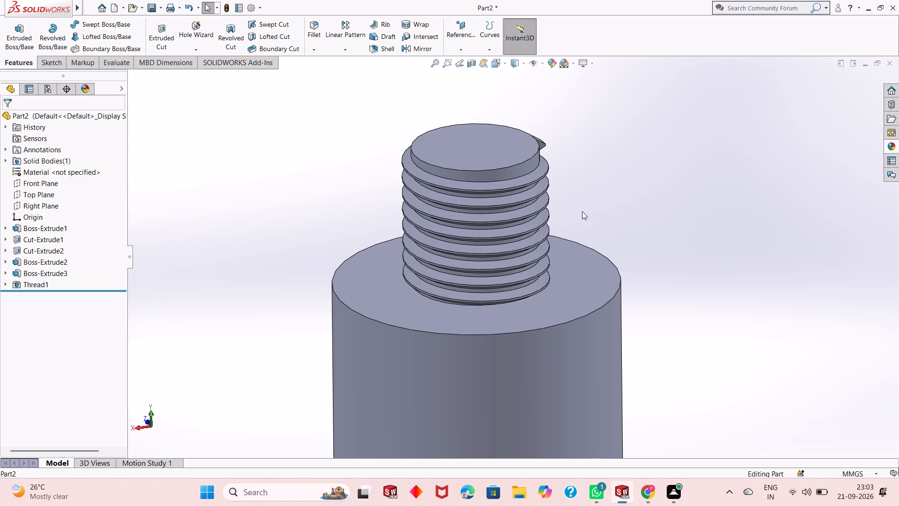
scroll(581, 215, down, 1)
scroll(581, 215, up, 2)
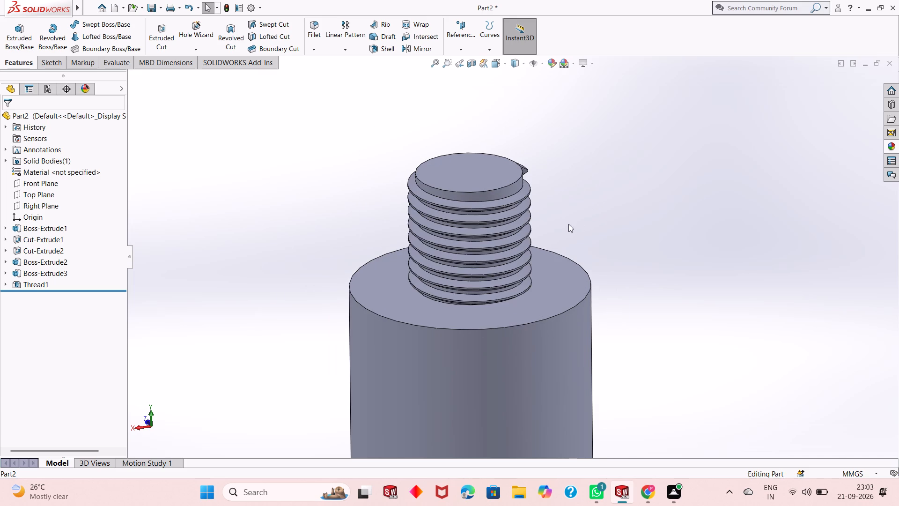
middle_drag(568, 224, 581, 179)
scroll(571, 187, up, 2)
middle_drag(570, 189, 550, 226)
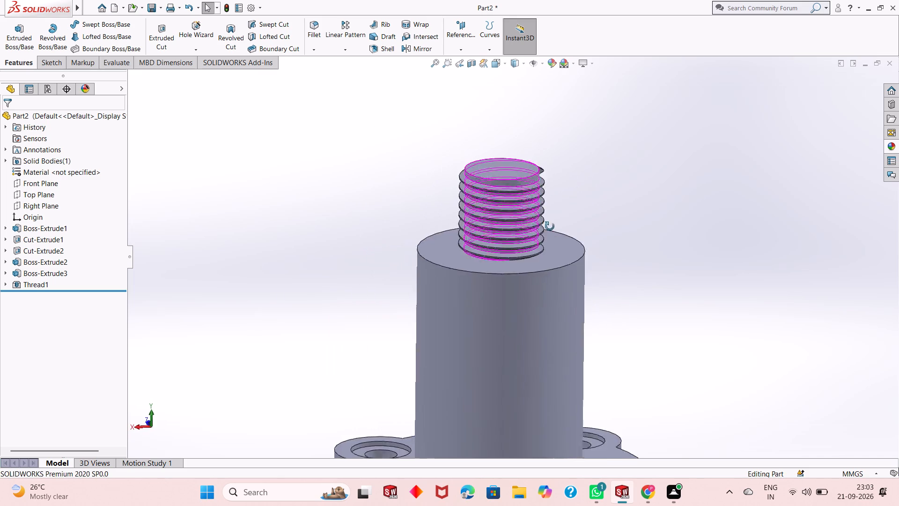
middle_drag(550, 226, 538, 247)
scroll(537, 203, down, 4)
middle_drag(576, 189, 578, 165)
scroll(578, 165, up, 1)
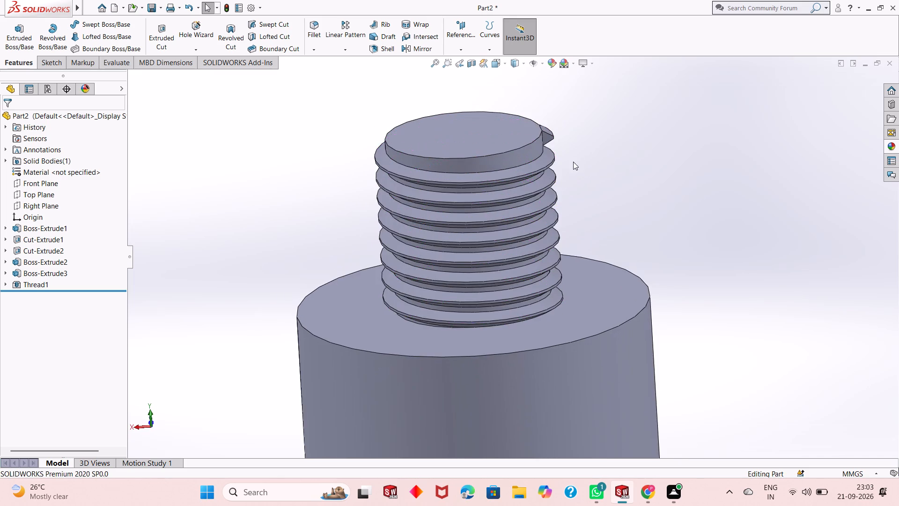
scroll(573, 179, up, 2)
middle_drag(575, 208, 577, 191)
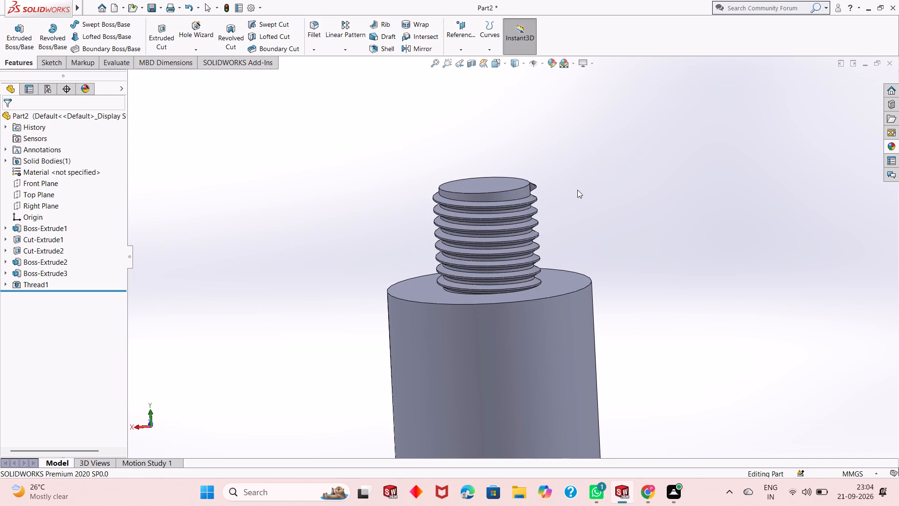
Change the boss thread's end condition to Blind, try depths of 10 mm and 20 mm, and apply it at 15 mm.
click(34, 286)
click(40, 260)
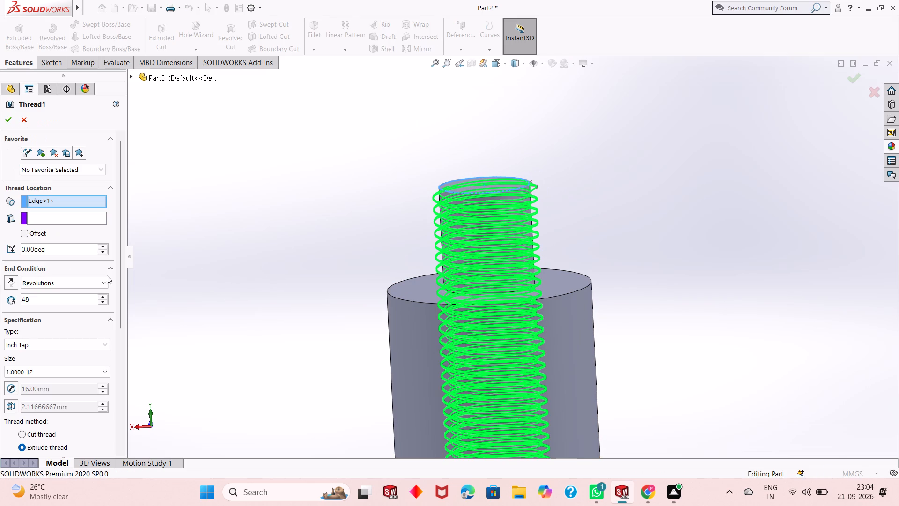
click(91, 286)
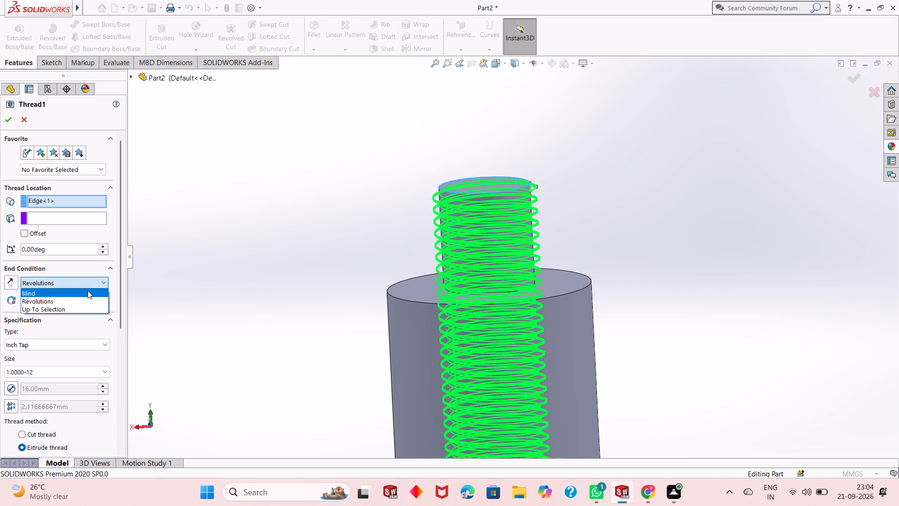
click(87, 291)
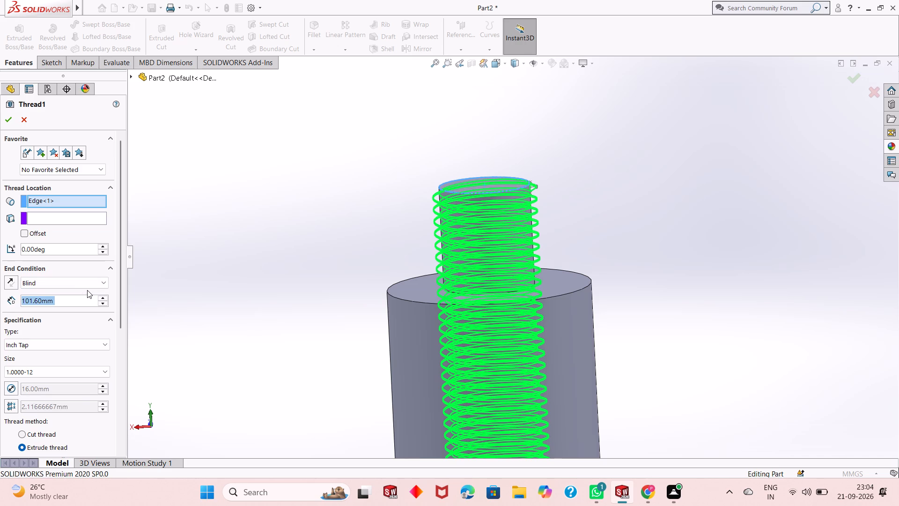
text(10)
key(Return)
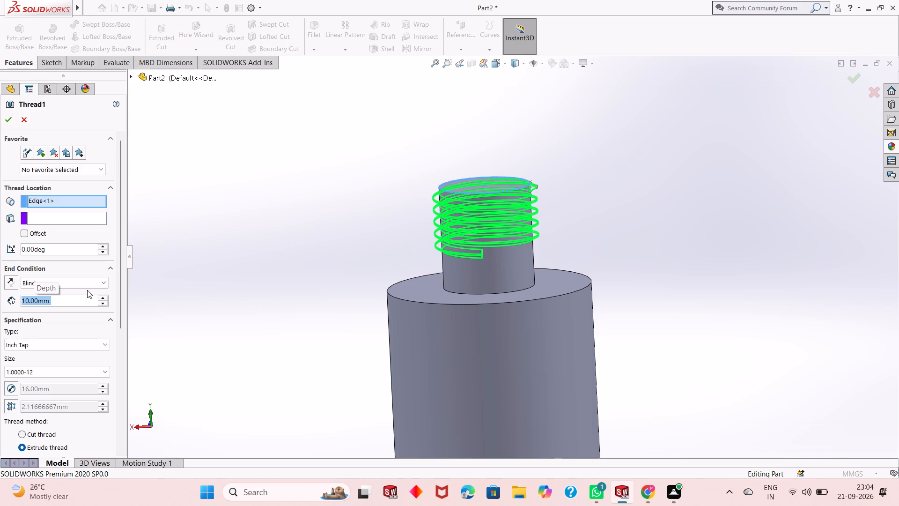
text(20)
key(Return)
text(15)
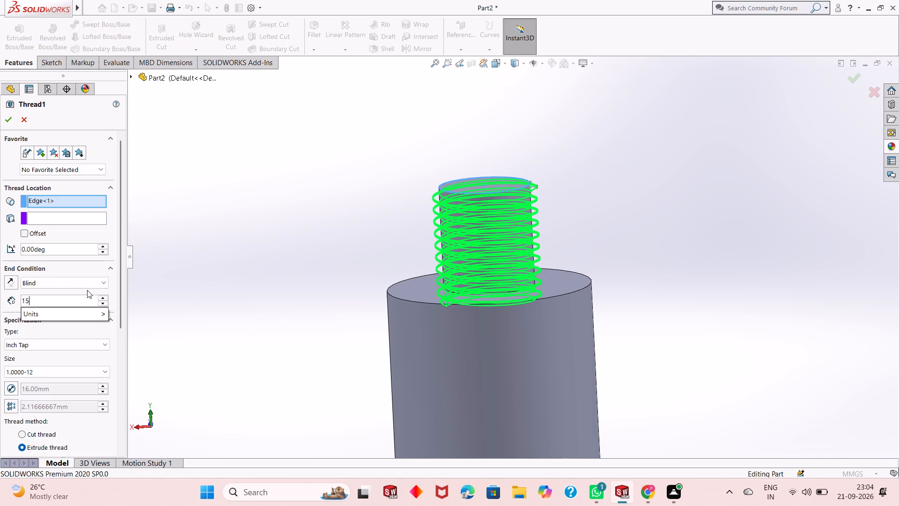
key(Return)
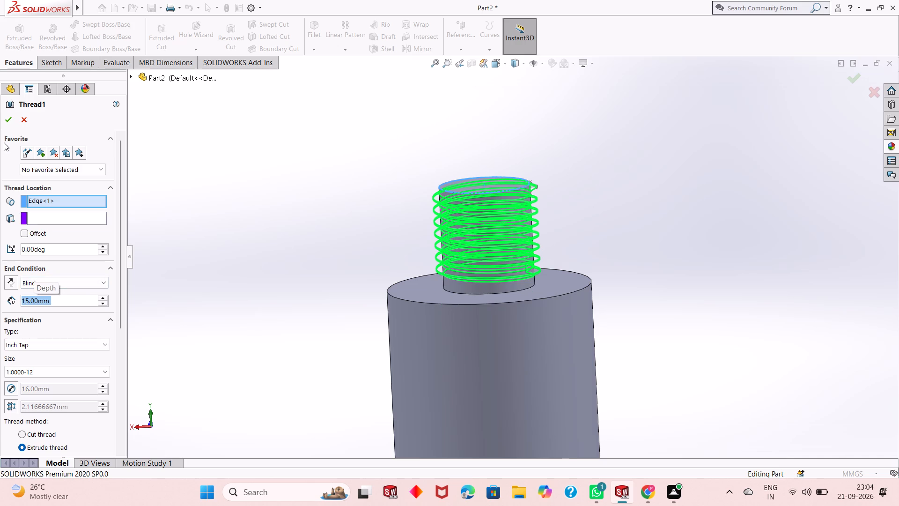
click(11, 119)
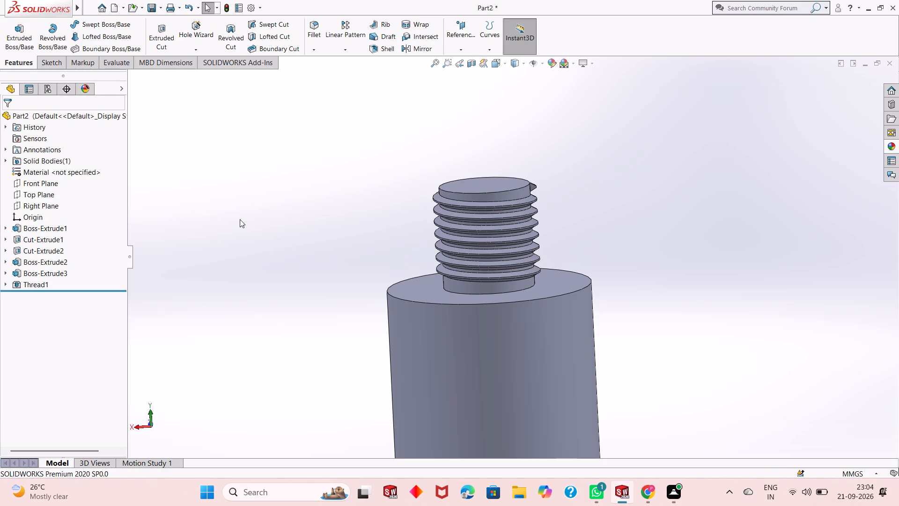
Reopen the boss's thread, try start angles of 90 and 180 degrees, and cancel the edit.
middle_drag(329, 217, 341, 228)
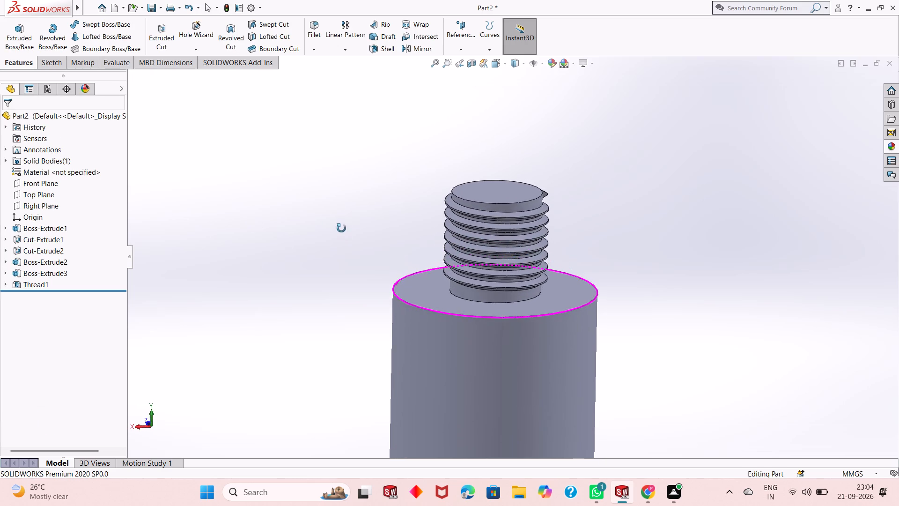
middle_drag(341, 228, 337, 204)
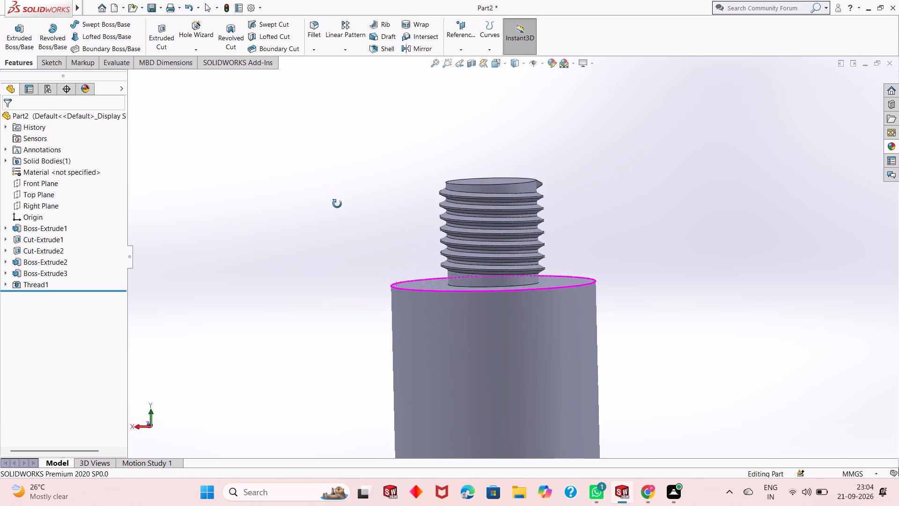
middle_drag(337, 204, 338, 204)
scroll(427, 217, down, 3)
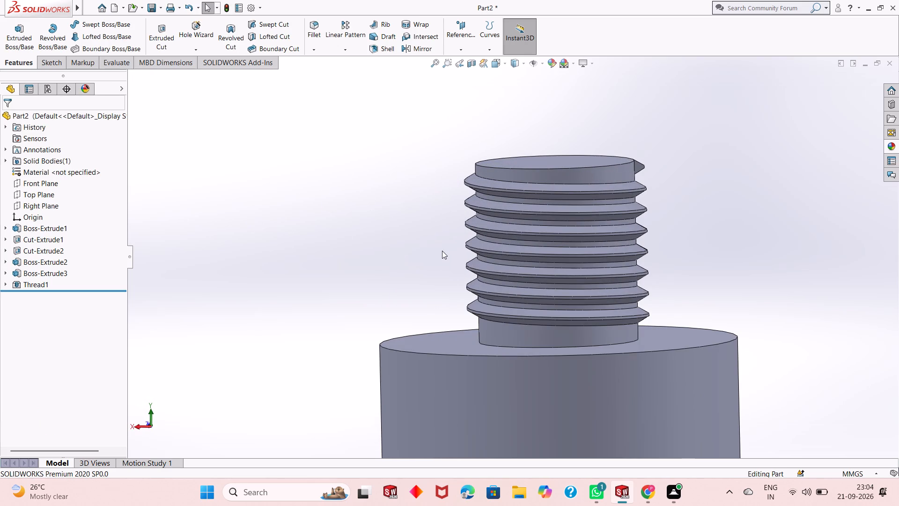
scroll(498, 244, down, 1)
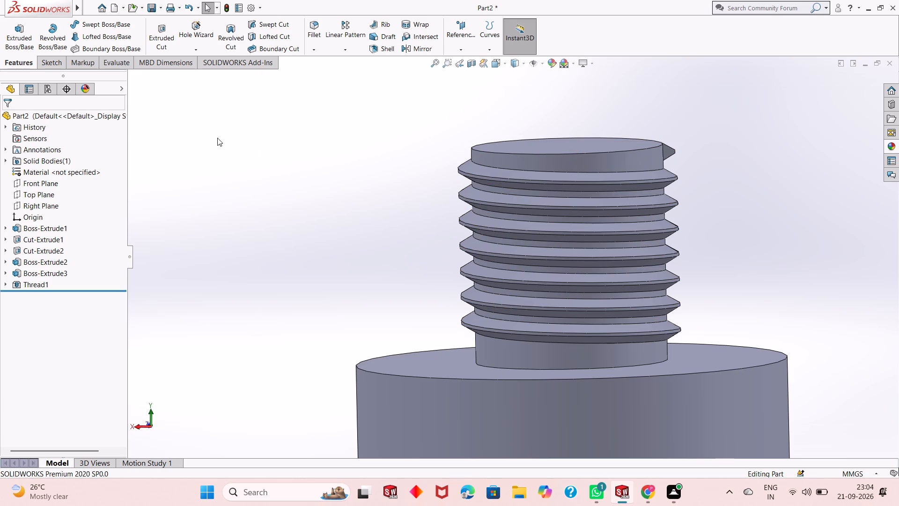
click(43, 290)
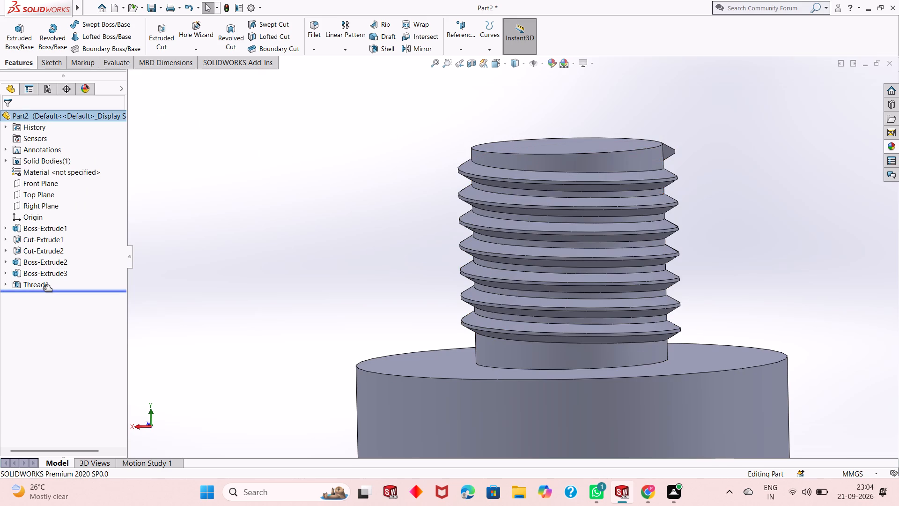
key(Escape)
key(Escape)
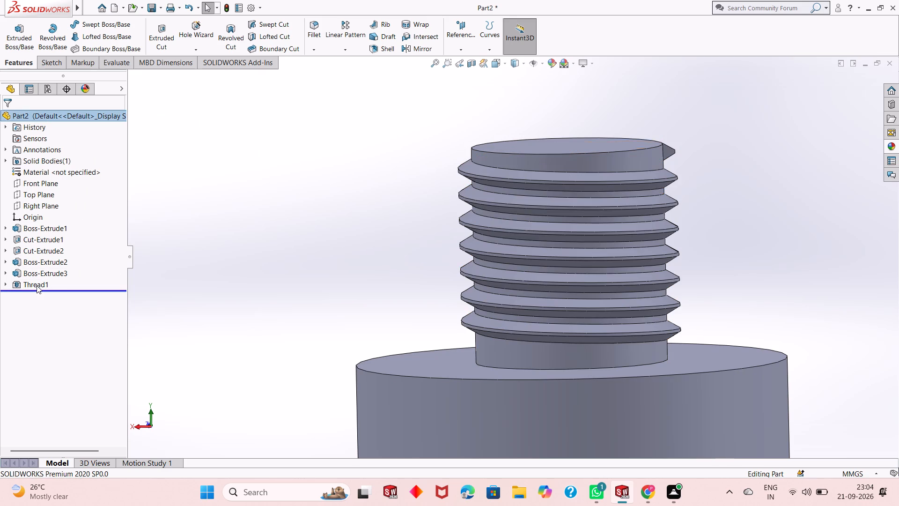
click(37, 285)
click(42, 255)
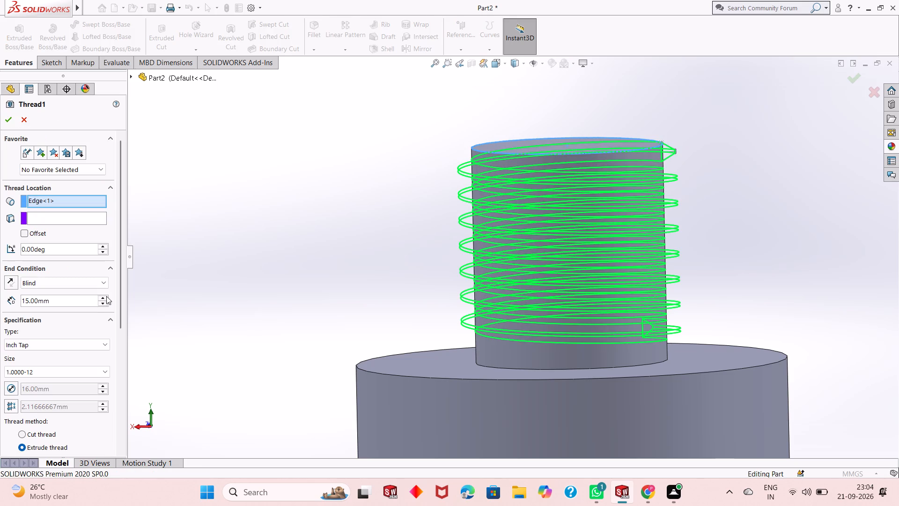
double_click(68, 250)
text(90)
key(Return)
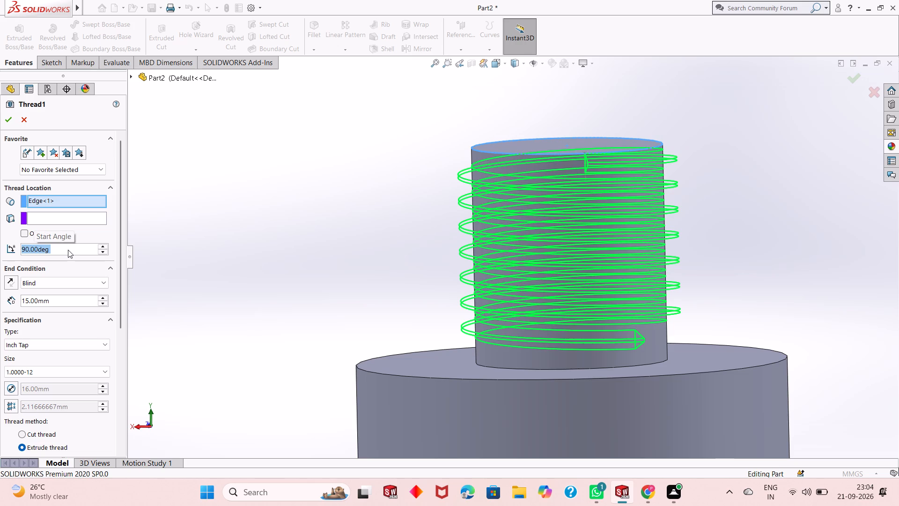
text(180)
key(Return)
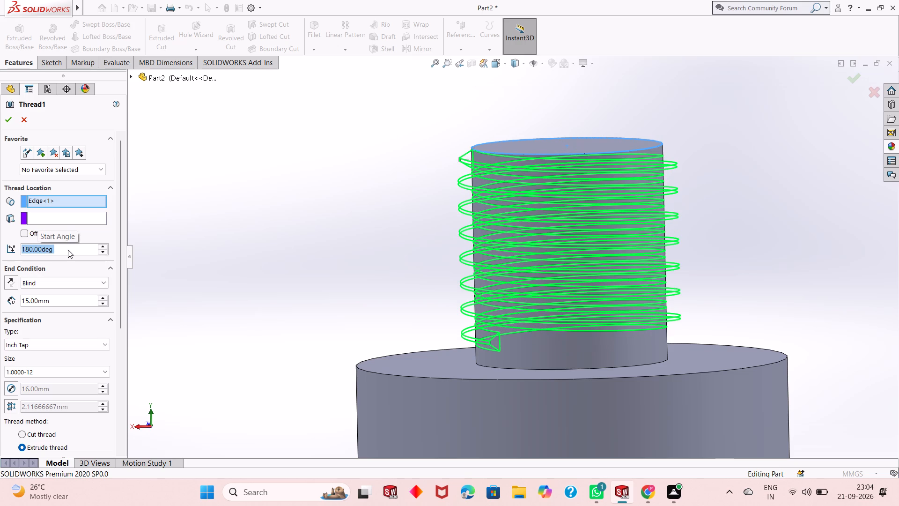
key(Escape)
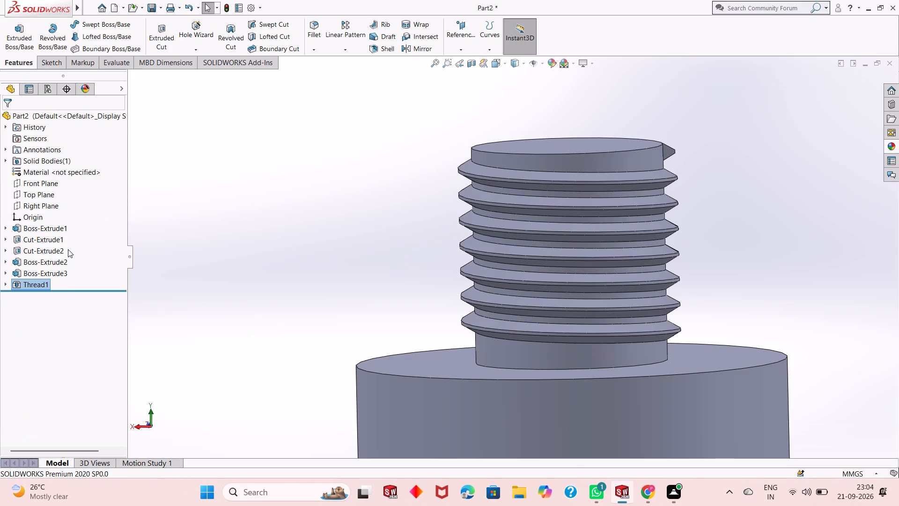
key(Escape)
Reopen the boss's thread, change its type to Inch Die and try applying it as an extruded thread.
click(32, 283)
click(43, 255)
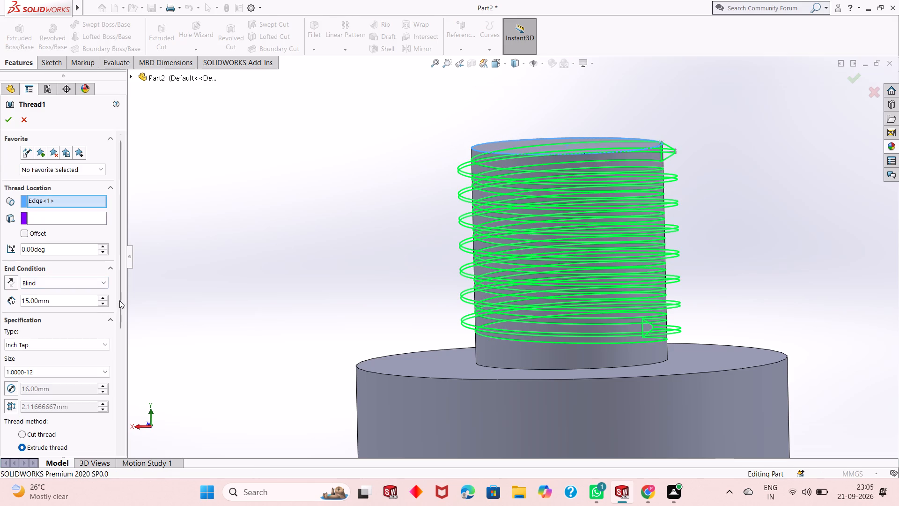
scroll(120, 299, down, 1)
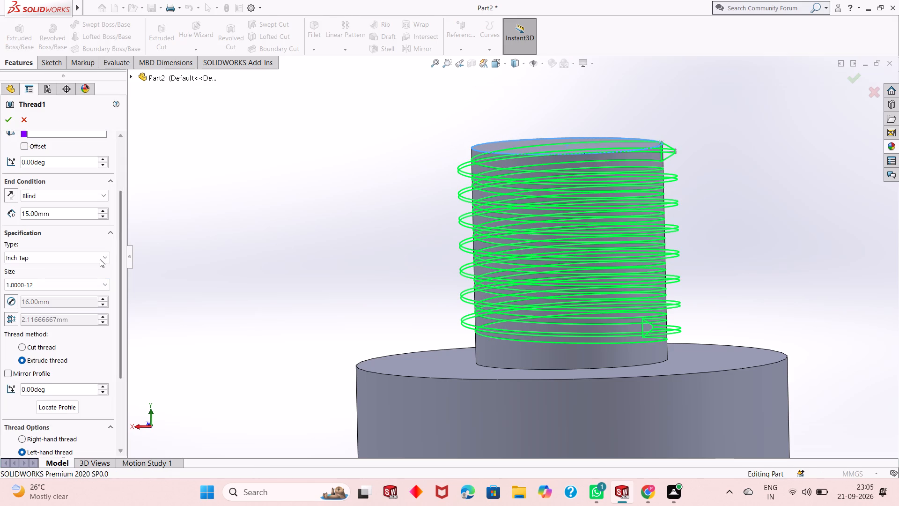
click(98, 258)
click(94, 266)
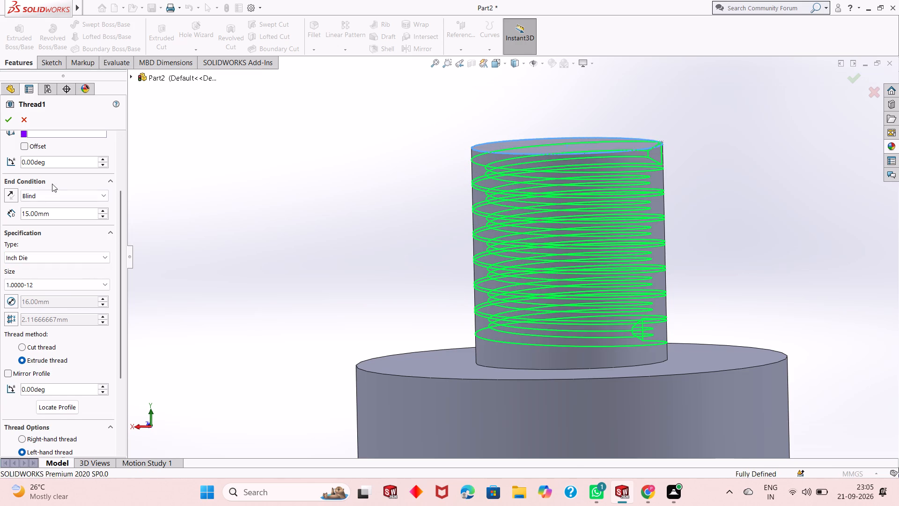
click(11, 122)
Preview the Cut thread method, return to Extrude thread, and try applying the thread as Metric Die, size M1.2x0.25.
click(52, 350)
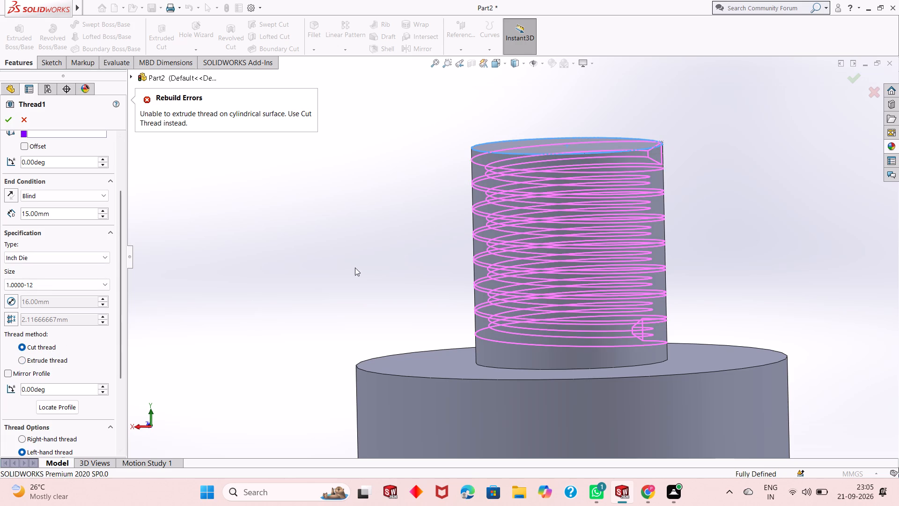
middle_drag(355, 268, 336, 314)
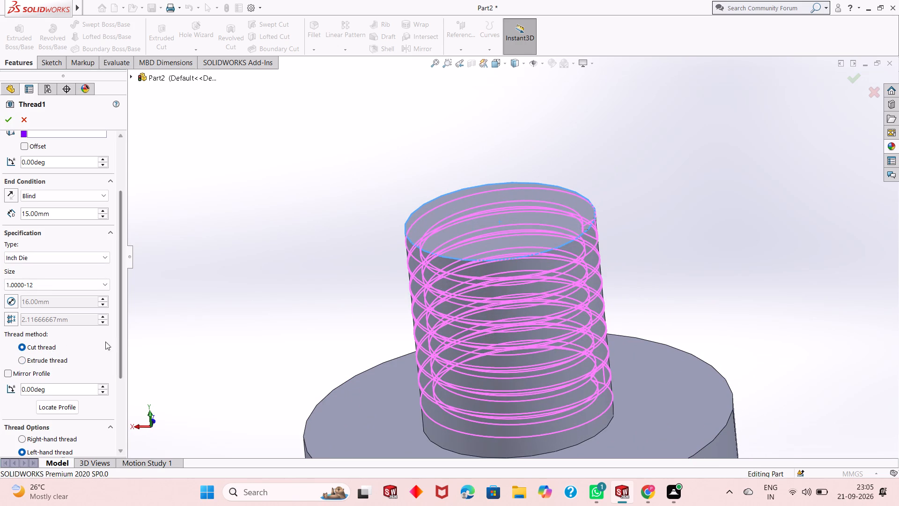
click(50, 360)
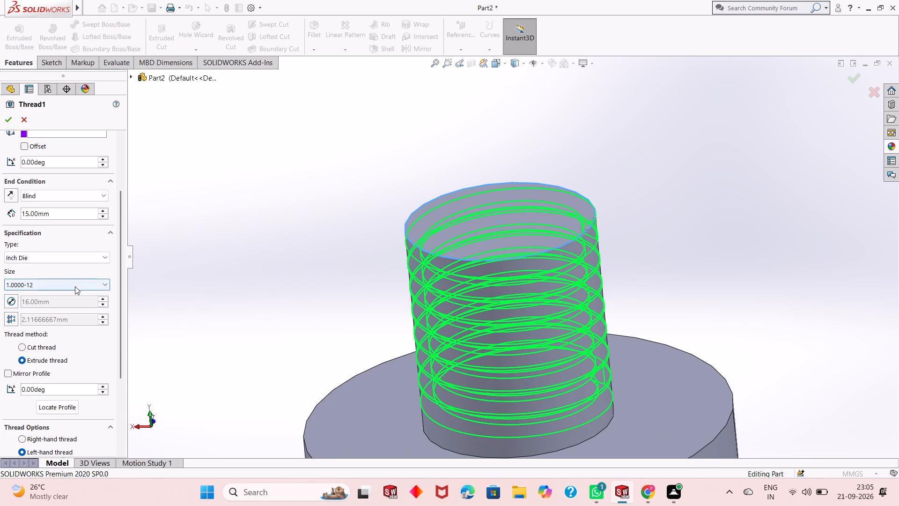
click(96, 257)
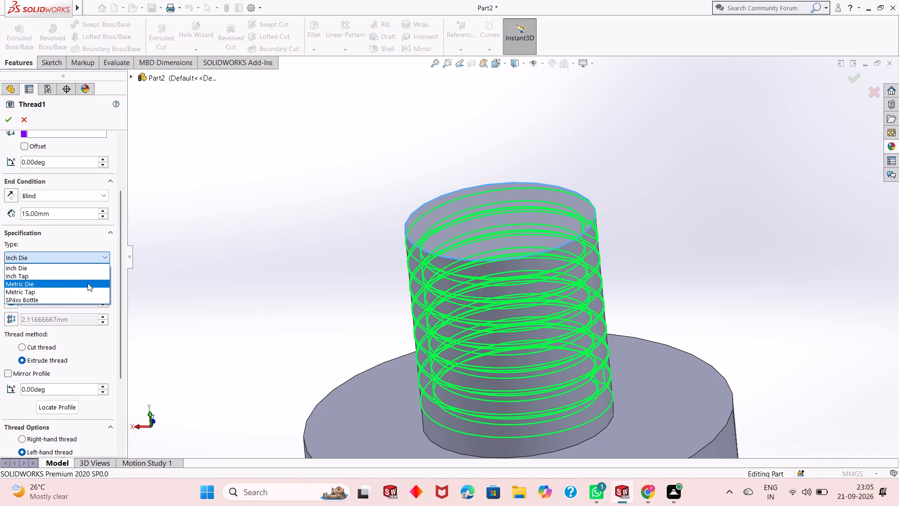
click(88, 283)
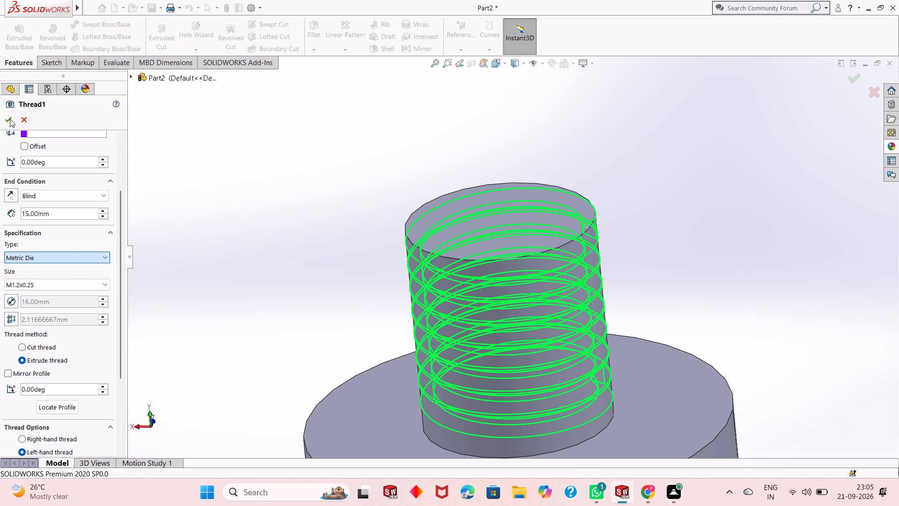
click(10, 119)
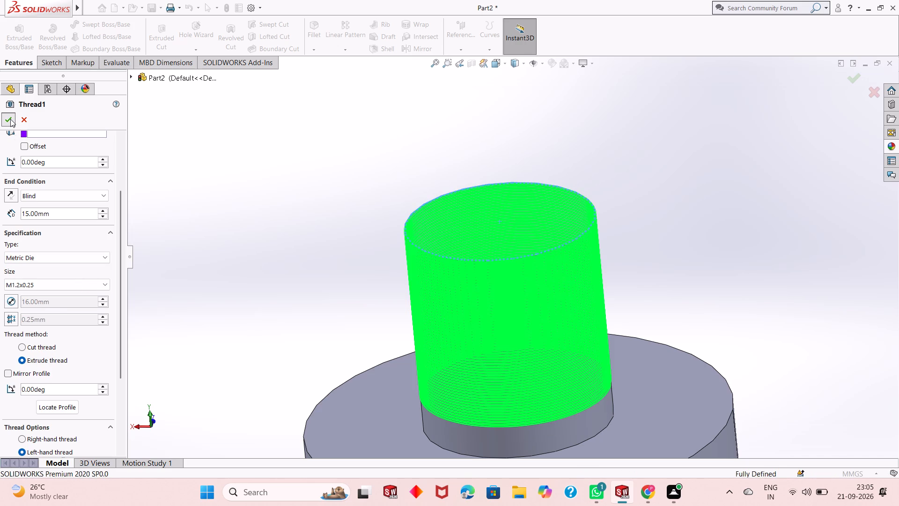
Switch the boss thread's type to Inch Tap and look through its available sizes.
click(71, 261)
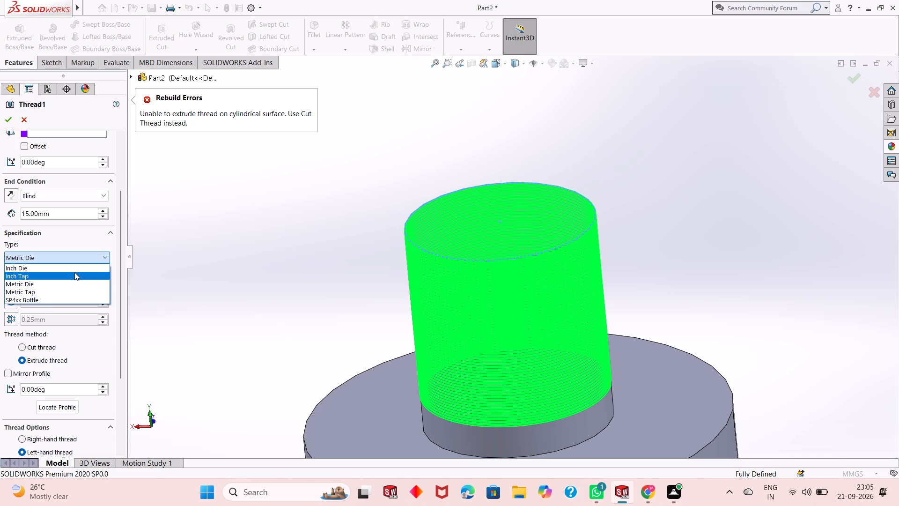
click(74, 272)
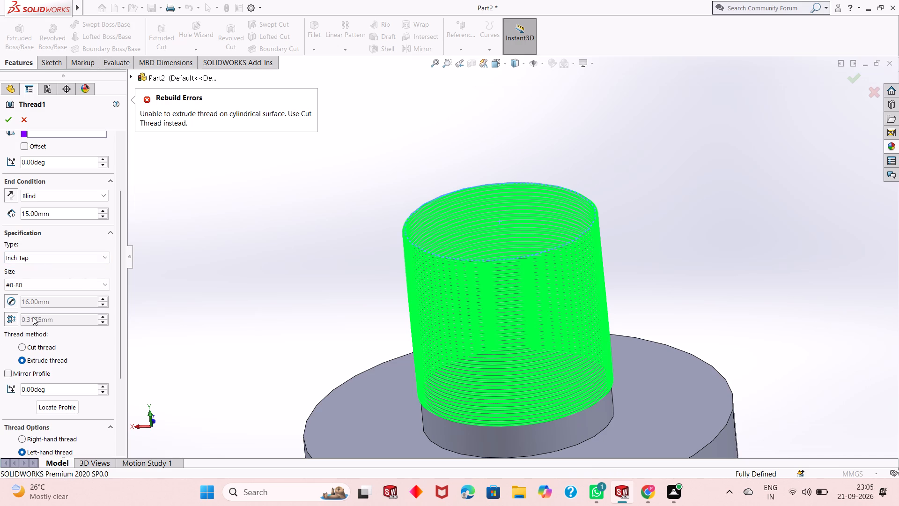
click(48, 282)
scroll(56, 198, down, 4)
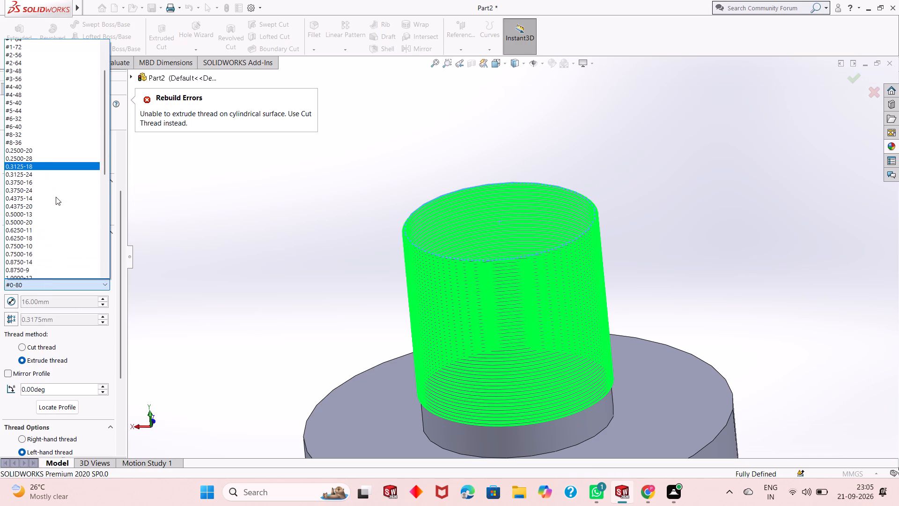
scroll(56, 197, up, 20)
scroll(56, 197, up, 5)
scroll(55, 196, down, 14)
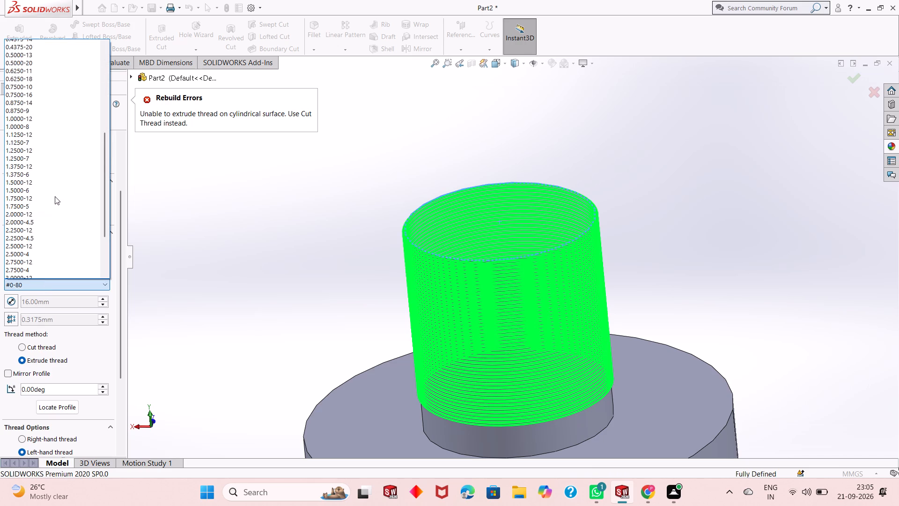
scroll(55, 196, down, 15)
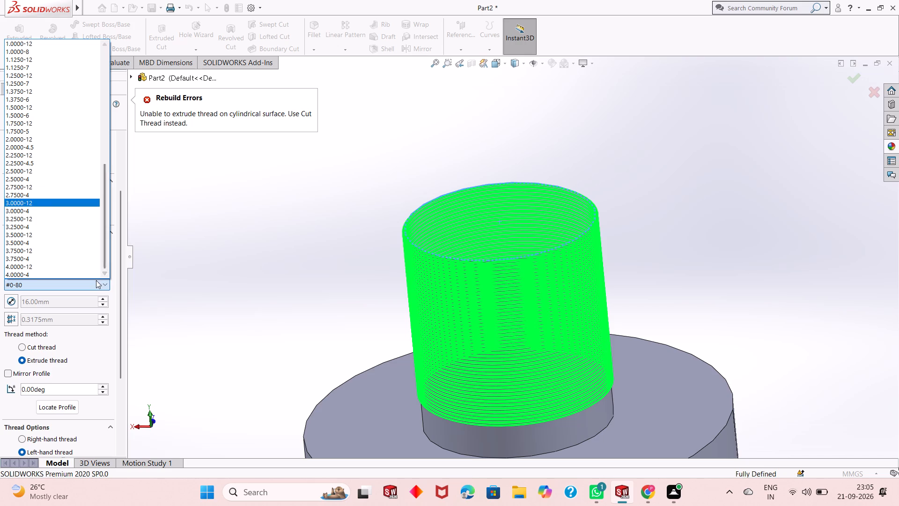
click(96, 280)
Set the boss's thread to Metric Die, size M24x2.0, with the Cut thread method, and apply it.
click(79, 260)
click(73, 283)
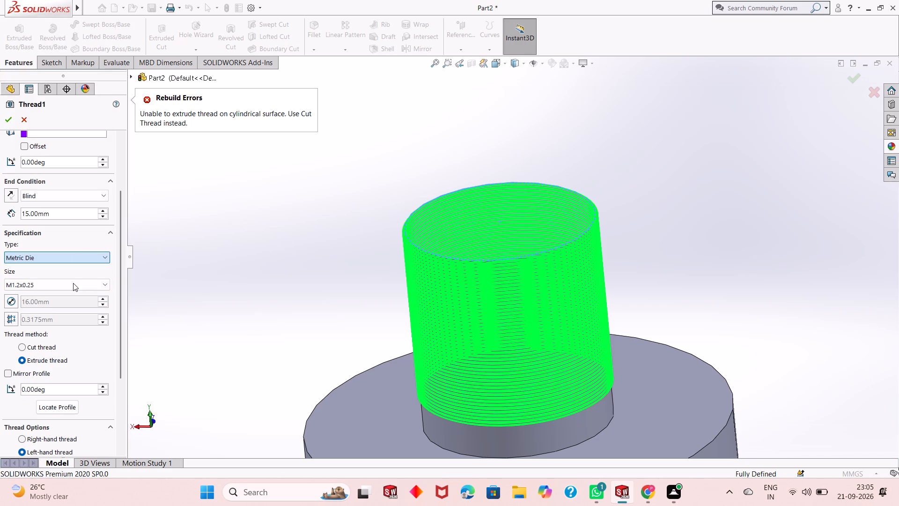
click(73, 284)
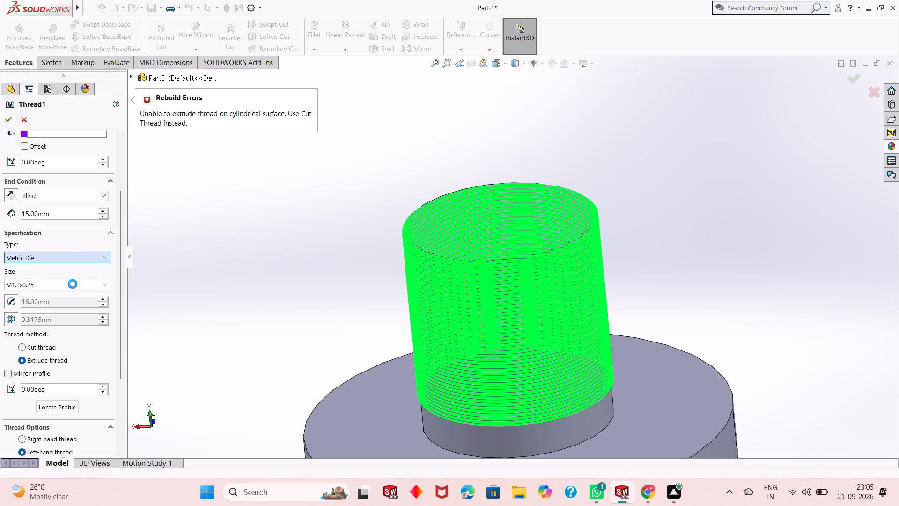
click(73, 284)
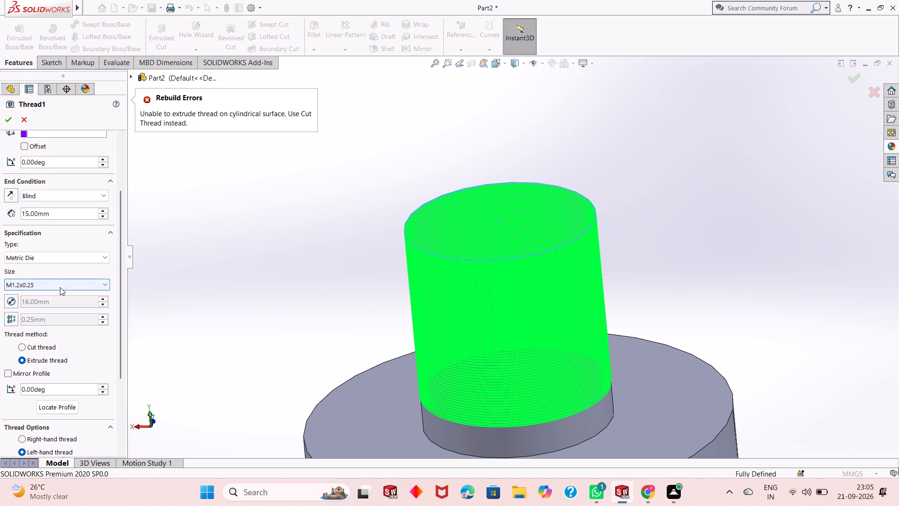
click(60, 287)
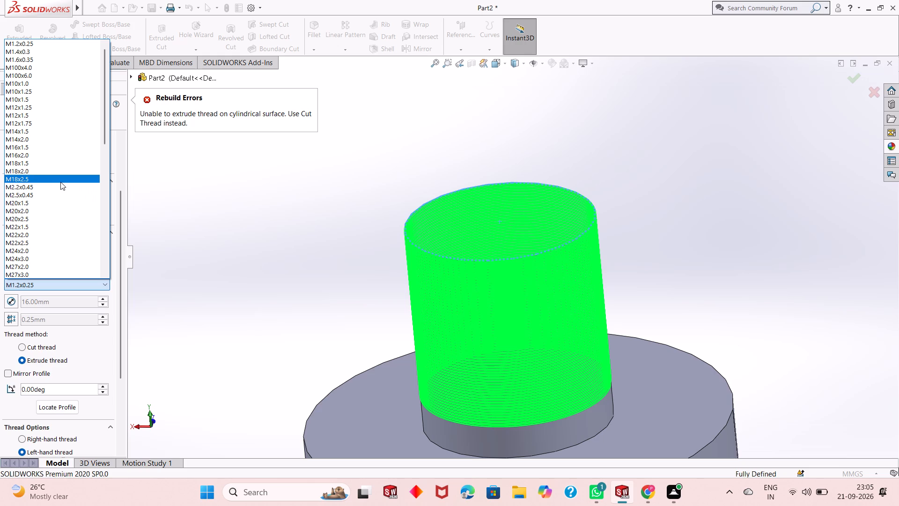
scroll(60, 182, down, 3)
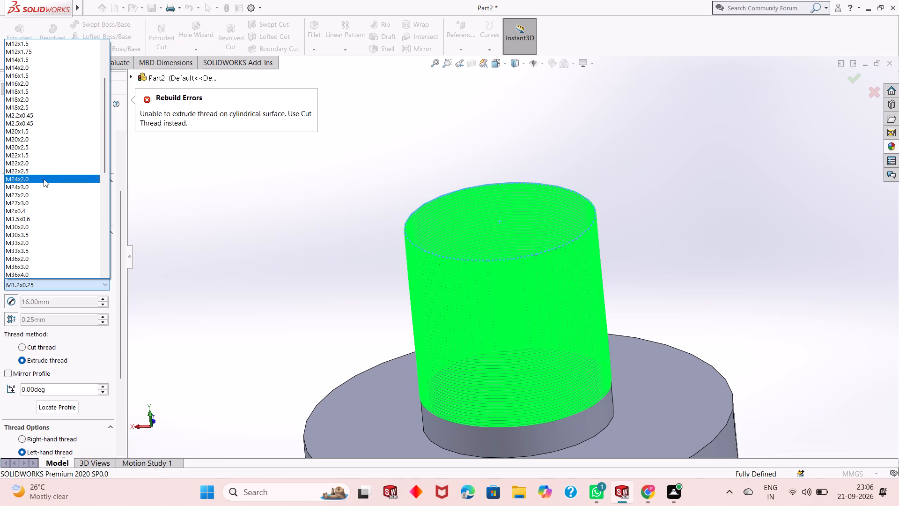
click(44, 179)
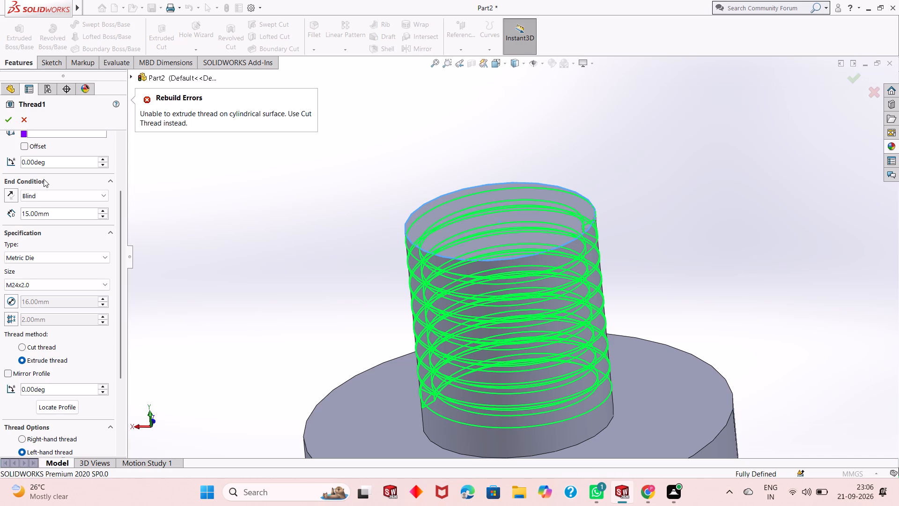
click(27, 345)
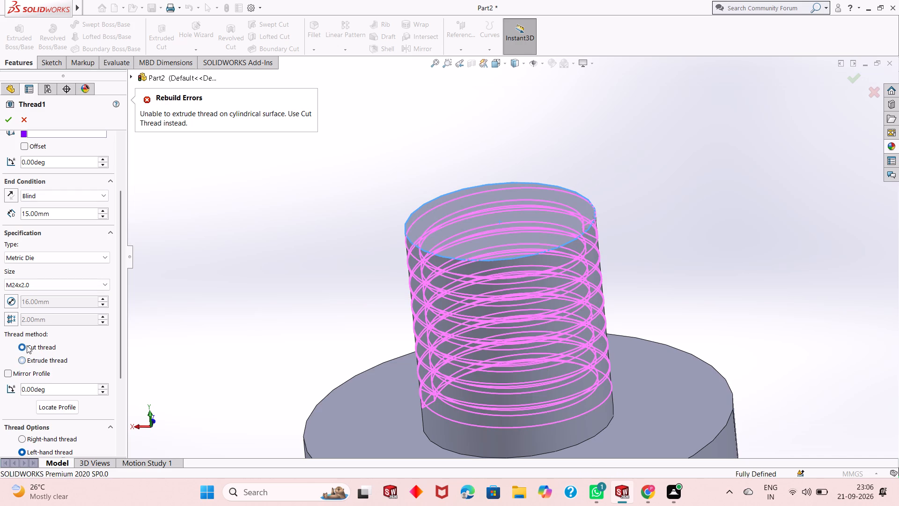
click(6, 118)
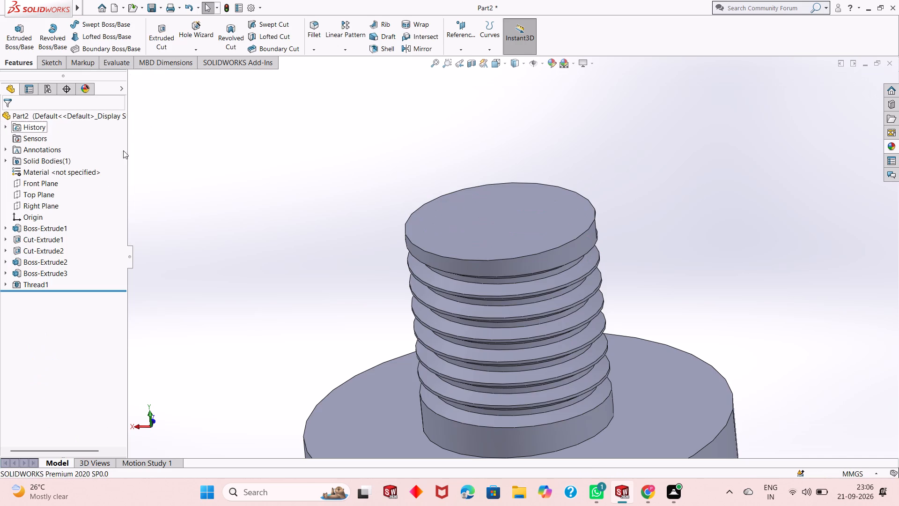
Examine the cut thread's profile and ends on the boss from the side.
scroll(300, 239, up, 2)
middle_drag(420, 261, 443, 221)
scroll(495, 261, down, 2)
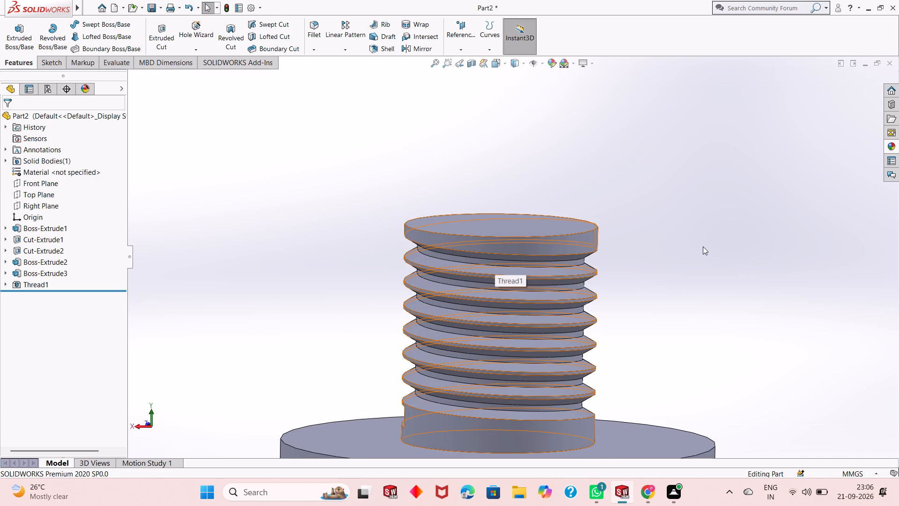
Edit the boss's thread to mirror its profile horizontally and try applying it with the Cut thread method.
middle_drag(643, 310, 458, 337)
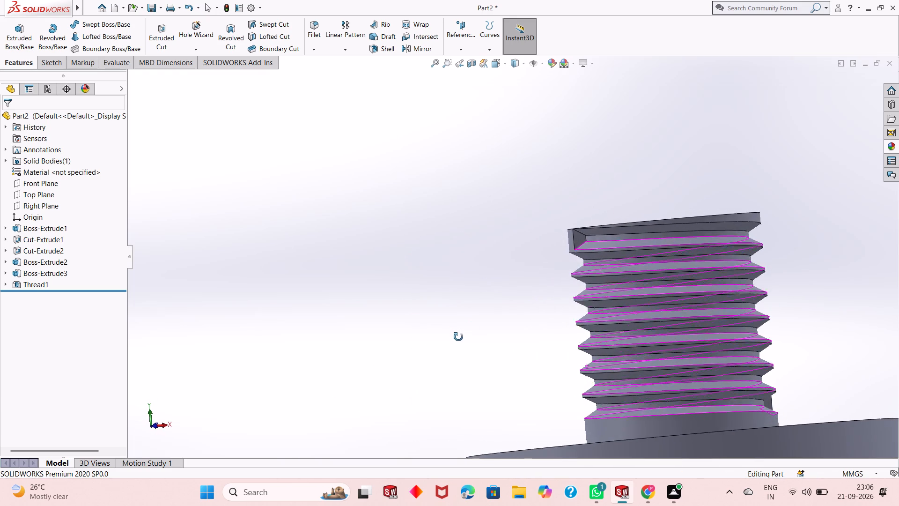
middle_drag(458, 337, 619, 310)
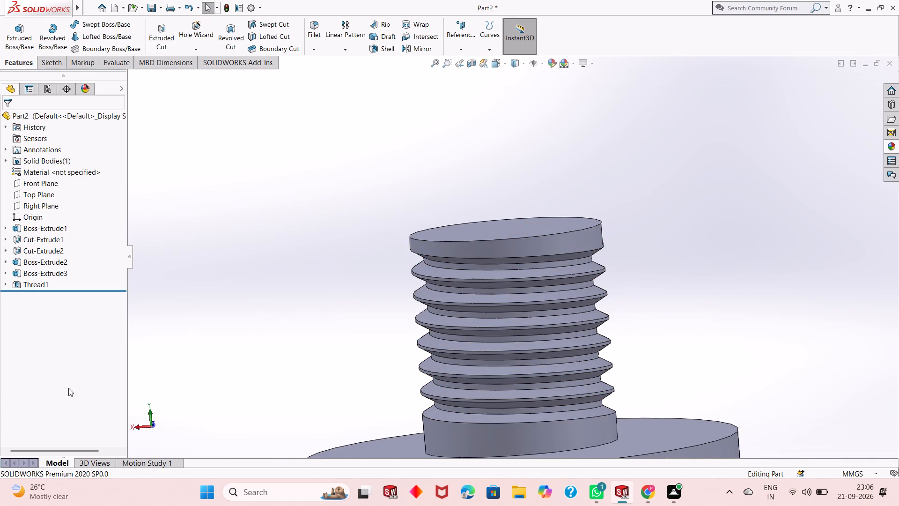
click(35, 289)
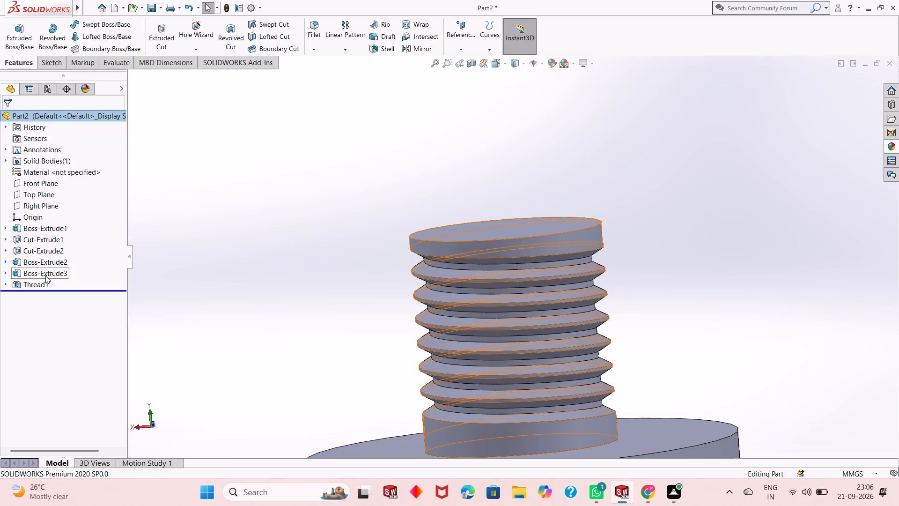
click(39, 283)
click(48, 257)
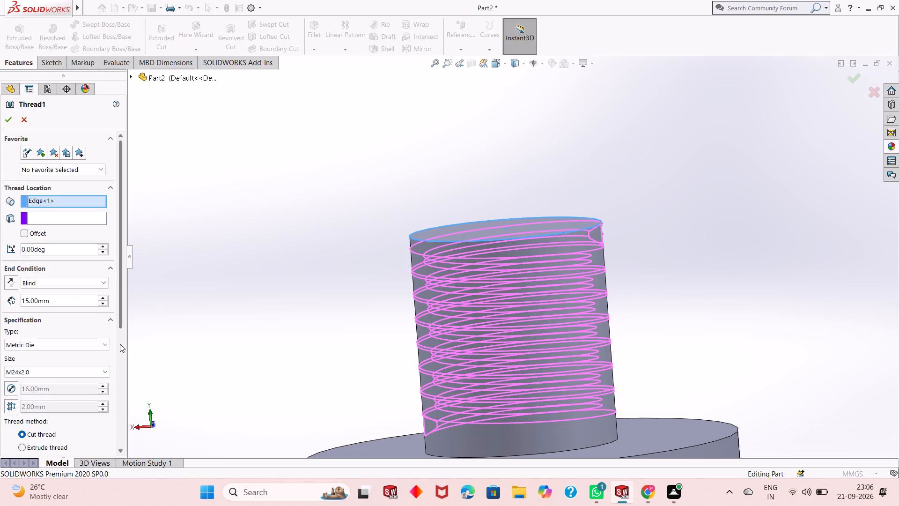
scroll(120, 344, down, 1)
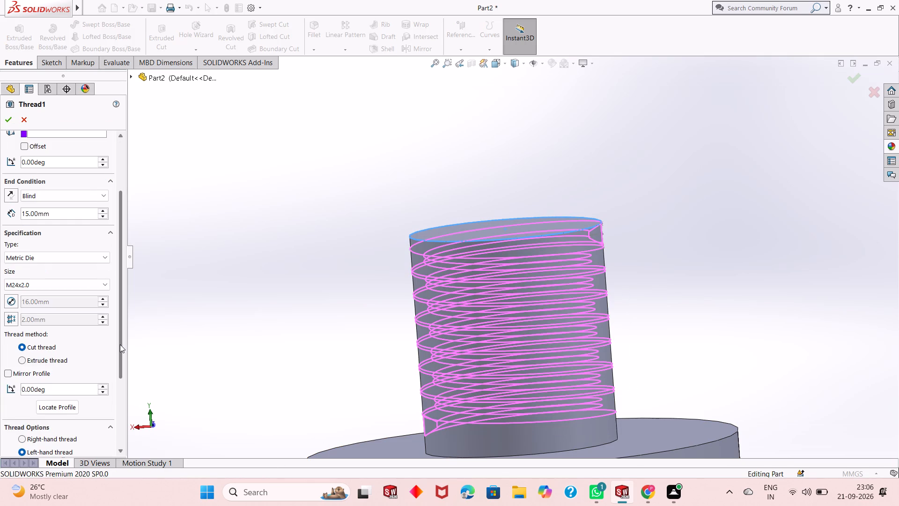
scroll(120, 344, down, 1)
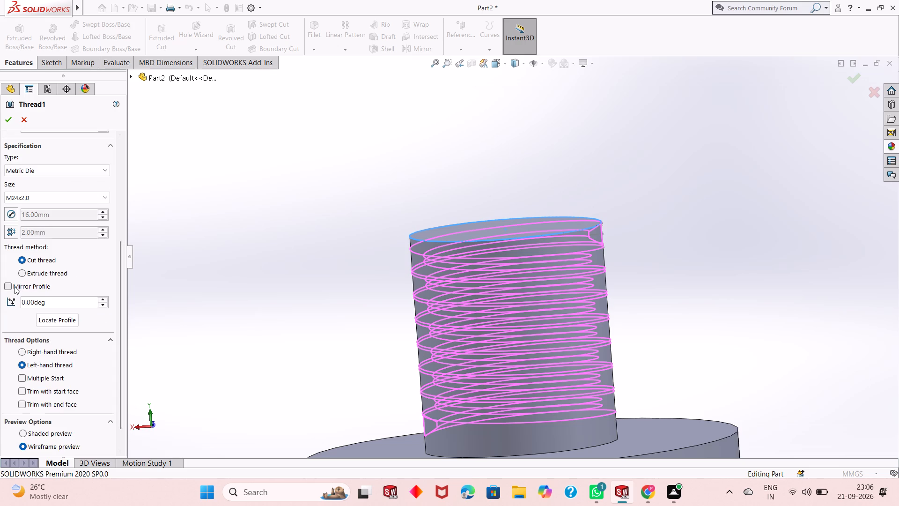
click(15, 286)
click(15, 286)
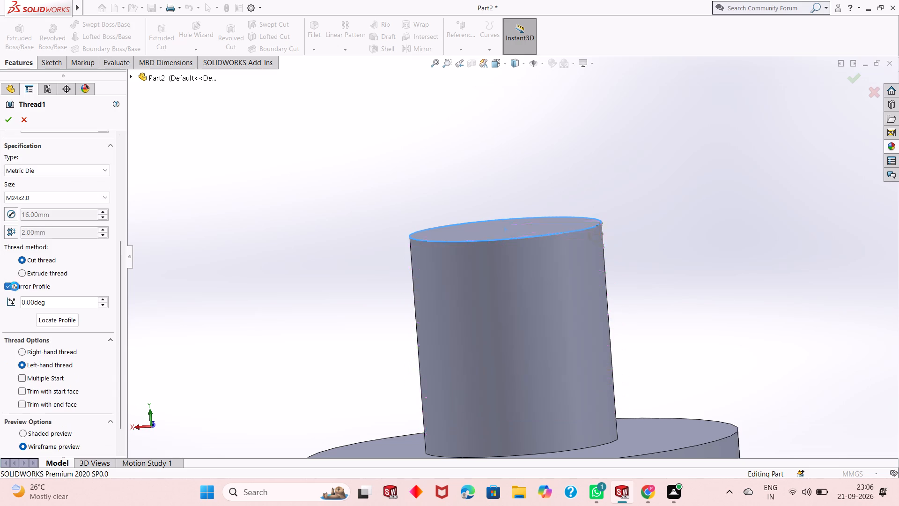
click(15, 286)
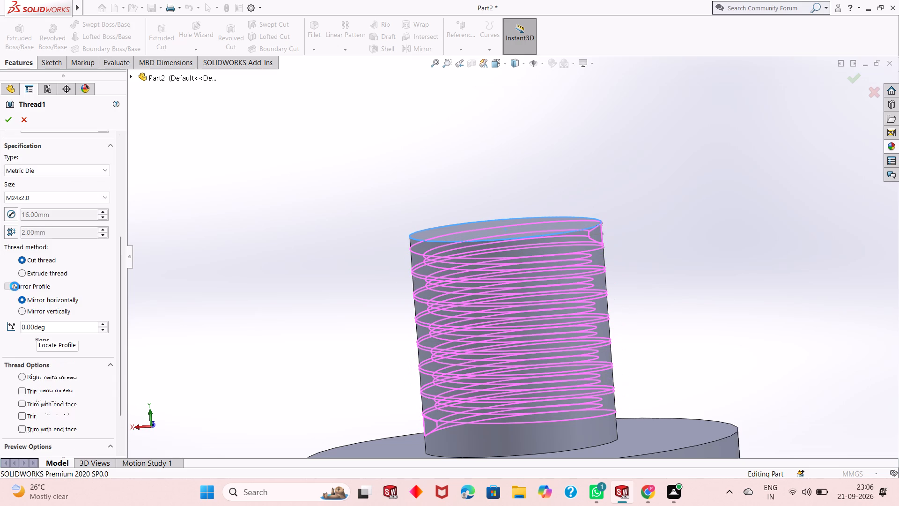
scroll(119, 265, up, 2)
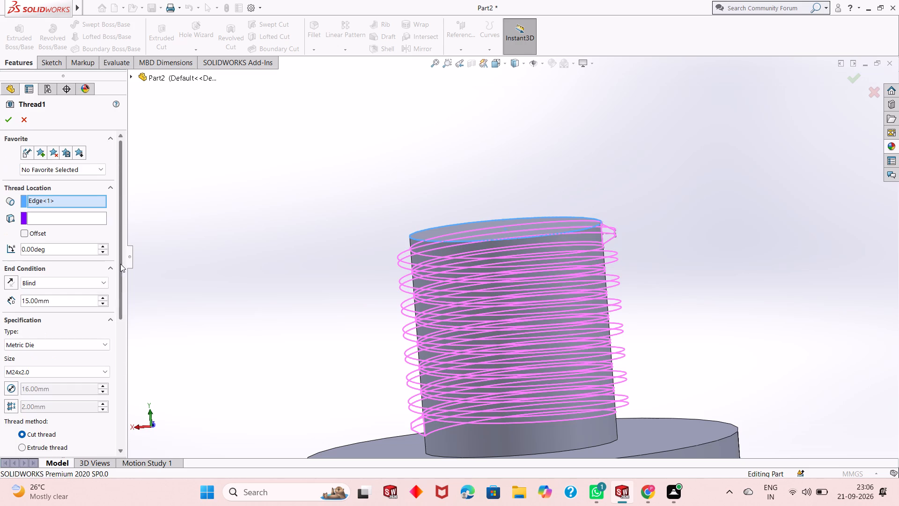
click(10, 120)
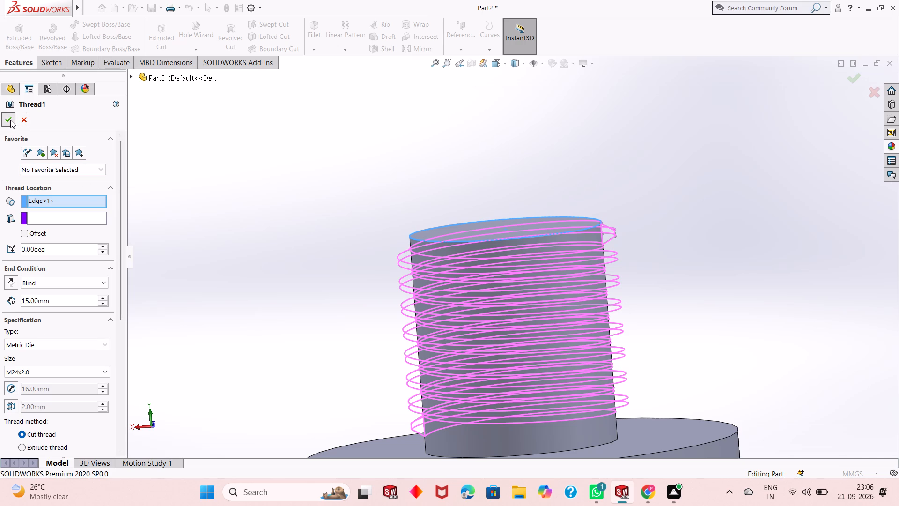
Switch the horizontally mirrored boss thread to the Extrude thread method and apply it.
scroll(114, 286, down, 3)
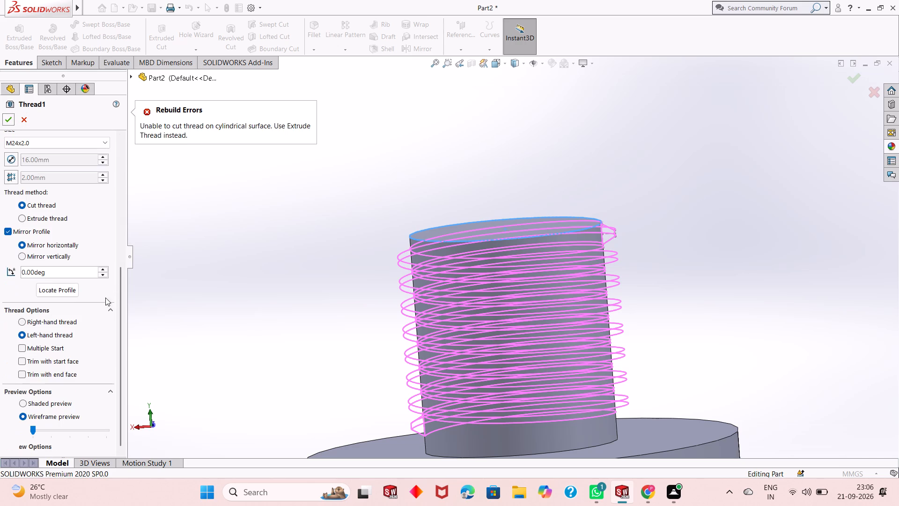
click(31, 217)
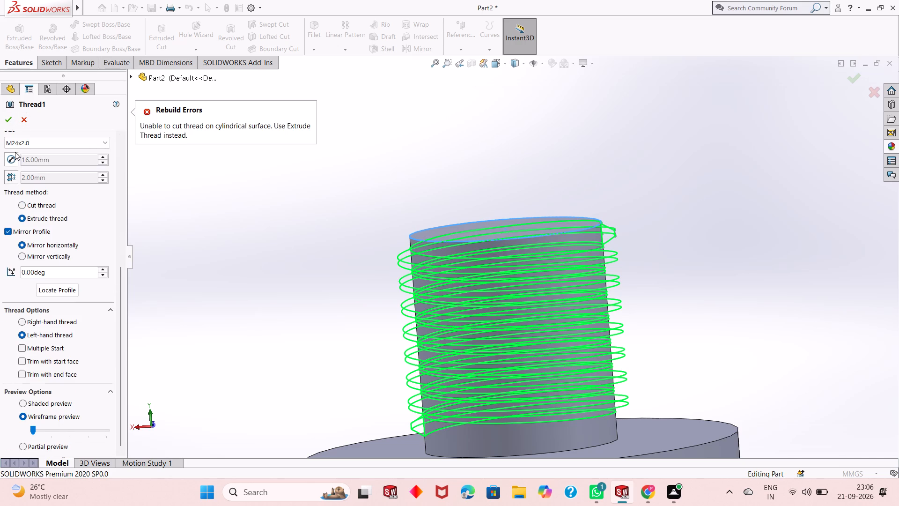
click(11, 124)
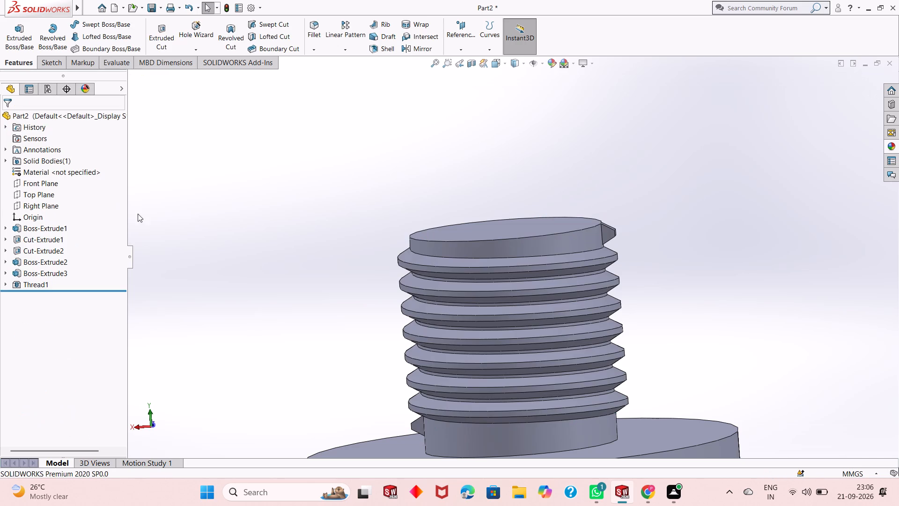
Edit the boss's extruded thread again and switch its profile mirroring to Mirror vertically.
middle_drag(406, 309, 425, 307)
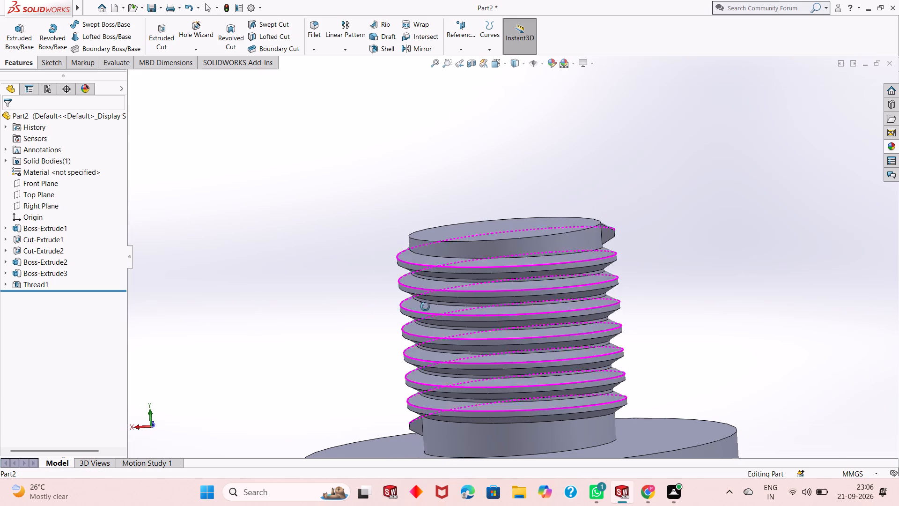
middle_drag(425, 307, 273, 346)
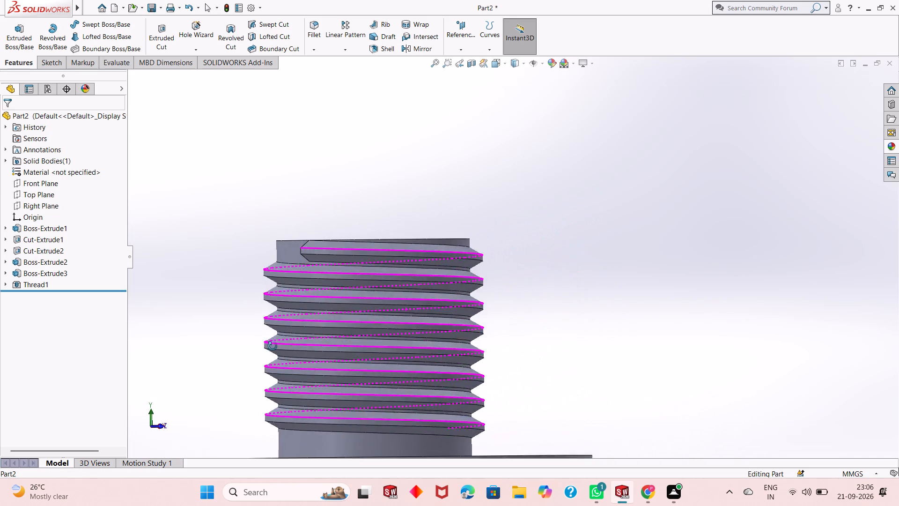
middle_drag(273, 346, 225, 358)
scroll(251, 333, up, 2)
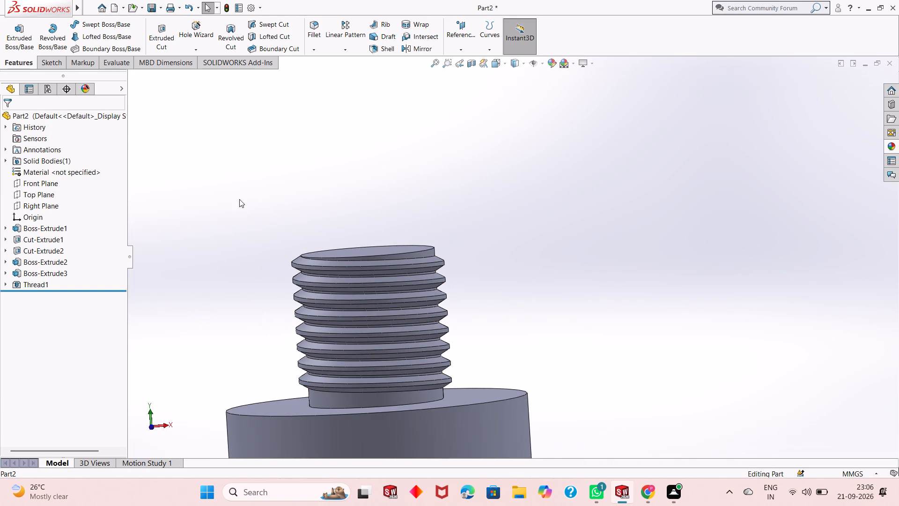
click(24, 282)
click(30, 256)
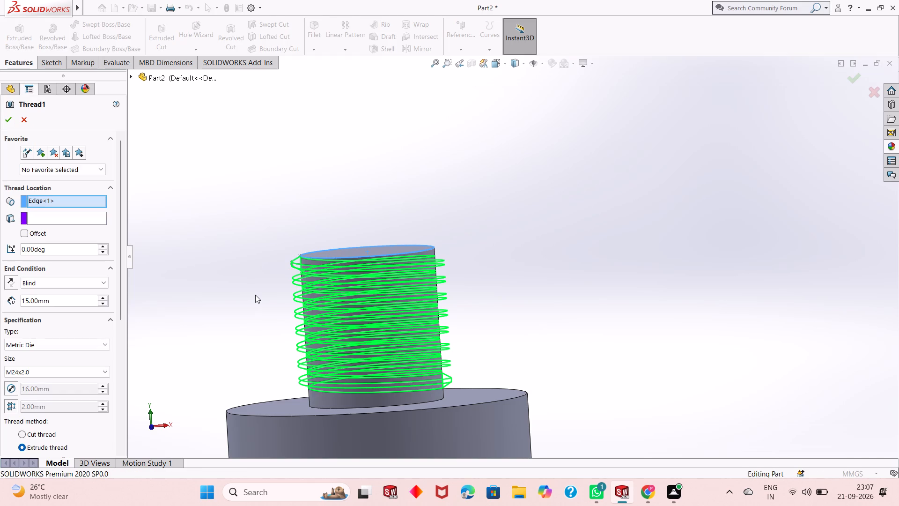
scroll(255, 295, down, 2)
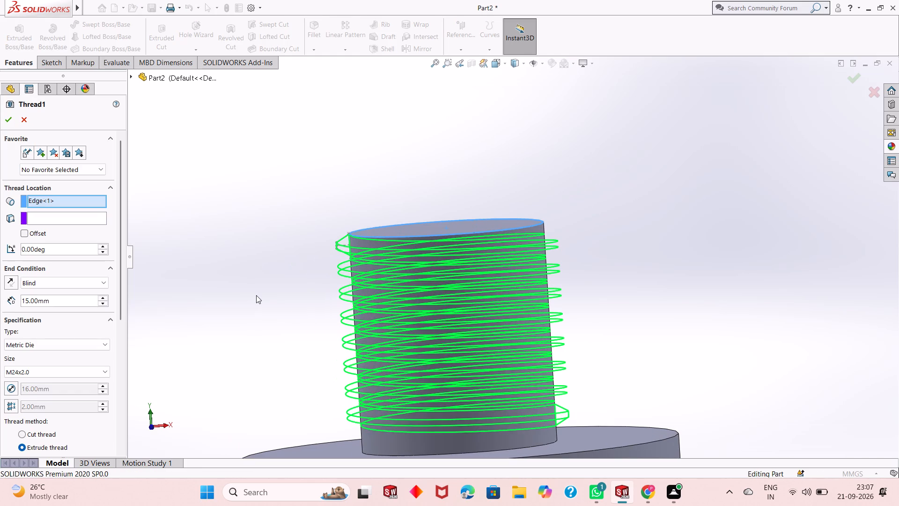
scroll(256, 295, down, 2)
scroll(256, 295, up, 5)
scroll(555, 295, down, 3)
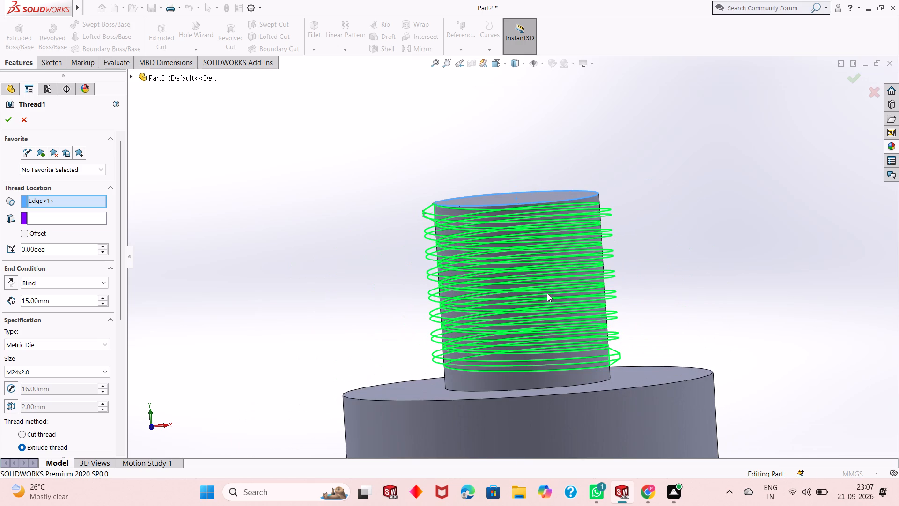
scroll(547, 293, down, 2)
scroll(546, 295, up, 2)
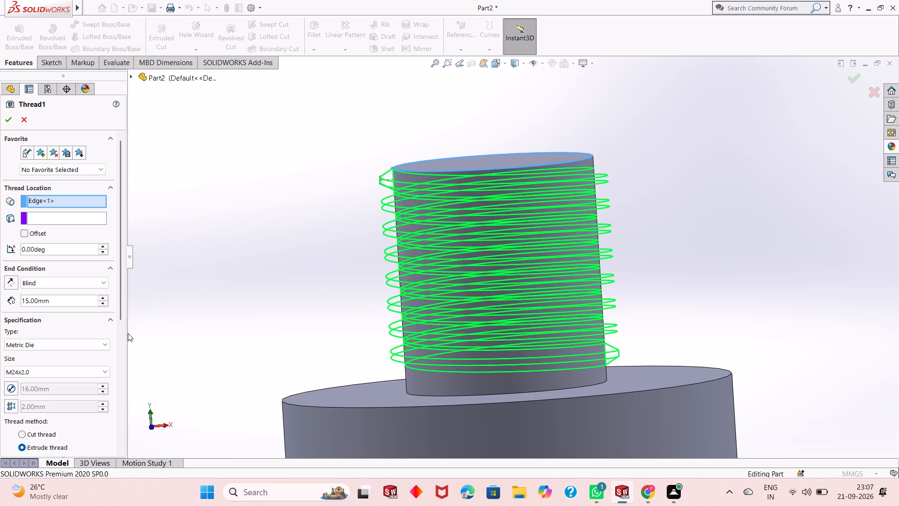
scroll(122, 318, down, 1)
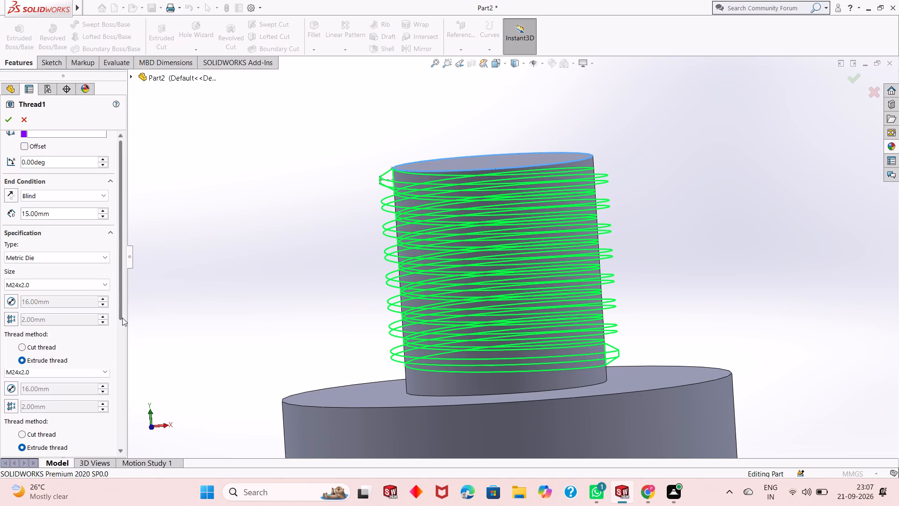
scroll(122, 318, down, 1)
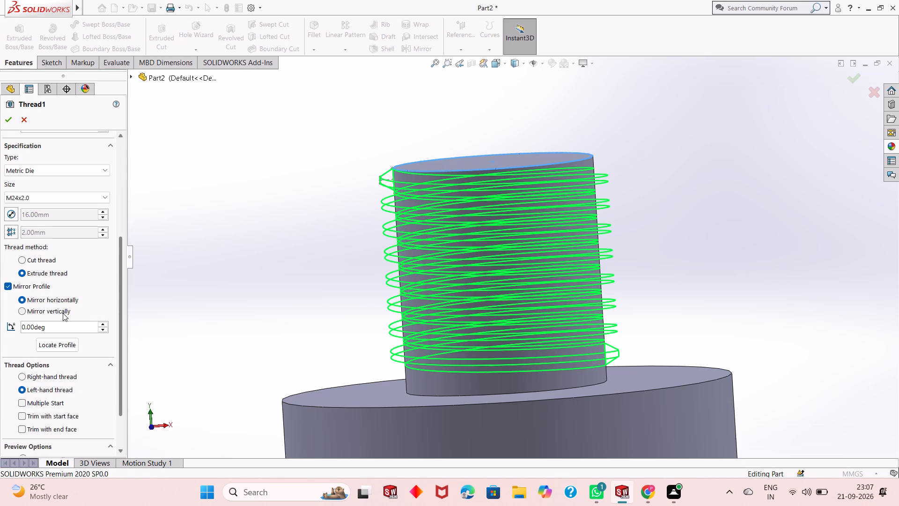
click(42, 313)
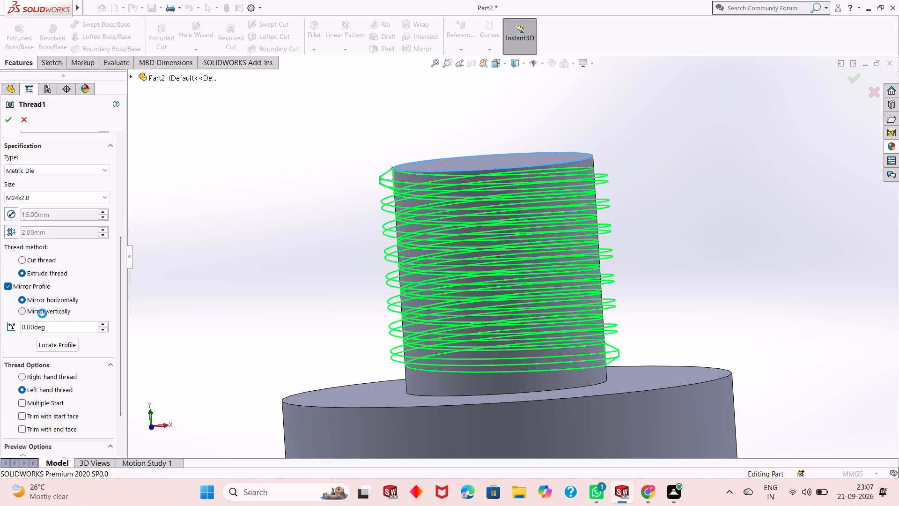
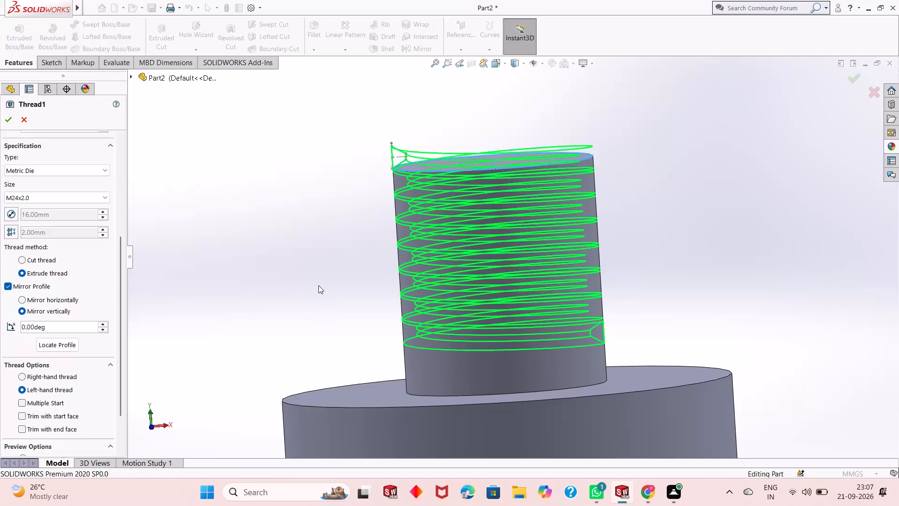
Switch the boss thread's profile mirroring to Mirror horizontally.
middle_drag(319, 286, 320, 312)
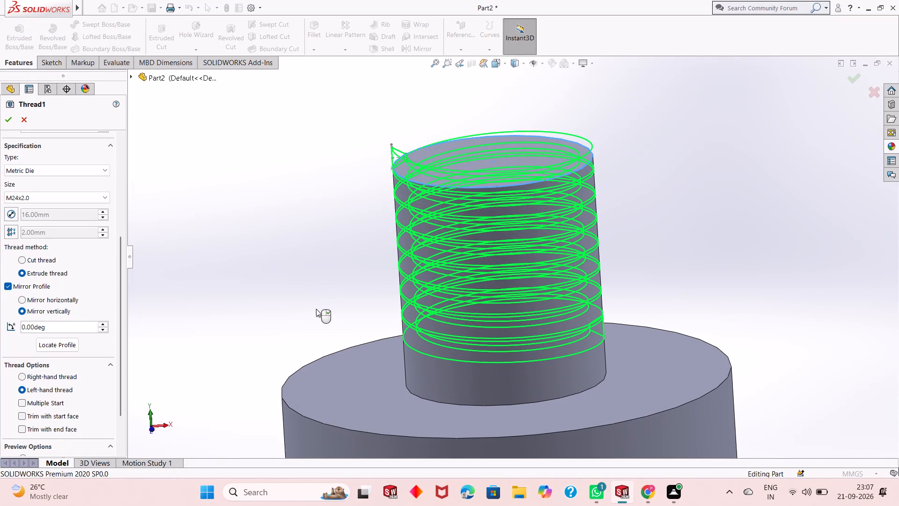
click(74, 300)
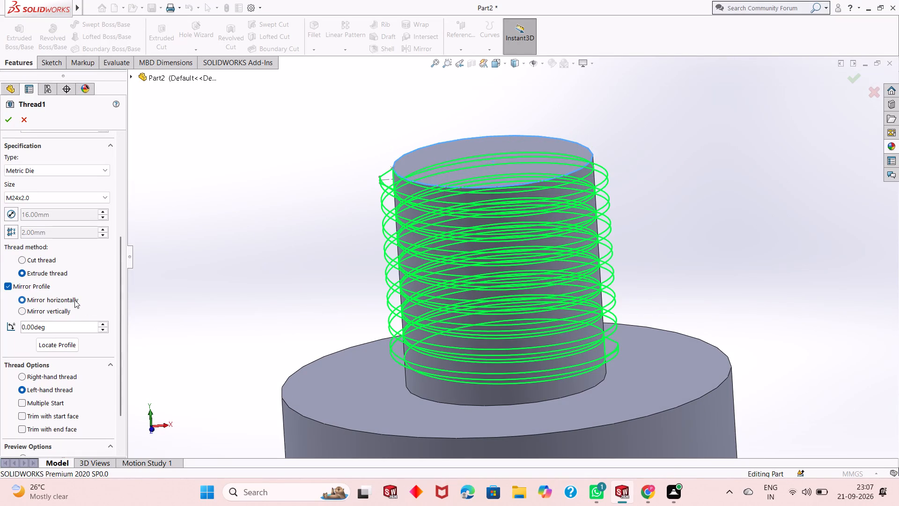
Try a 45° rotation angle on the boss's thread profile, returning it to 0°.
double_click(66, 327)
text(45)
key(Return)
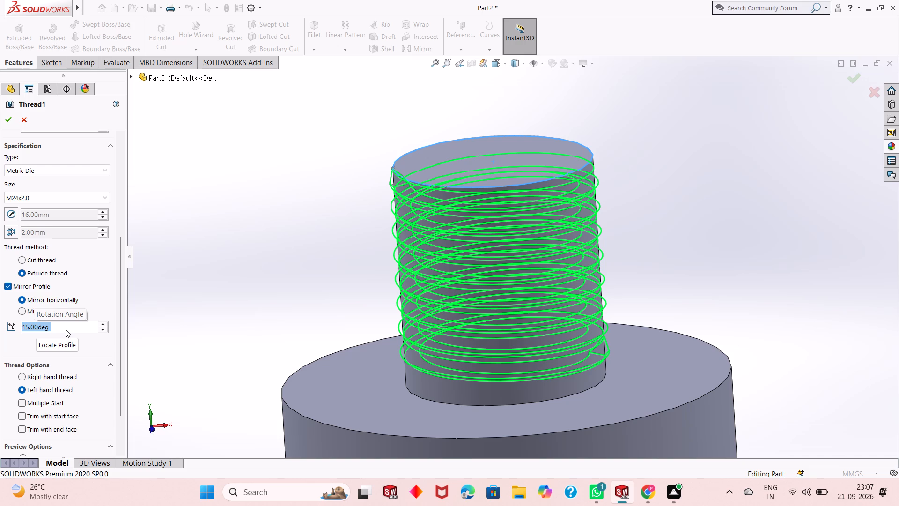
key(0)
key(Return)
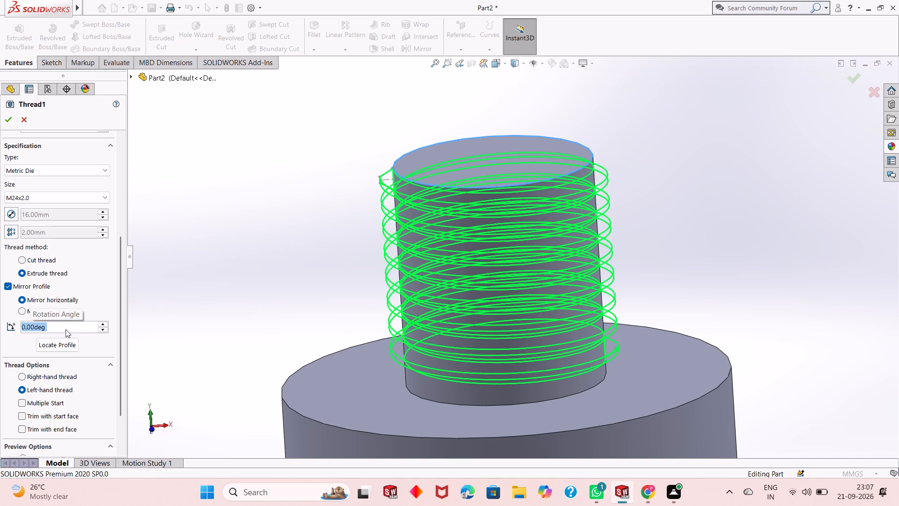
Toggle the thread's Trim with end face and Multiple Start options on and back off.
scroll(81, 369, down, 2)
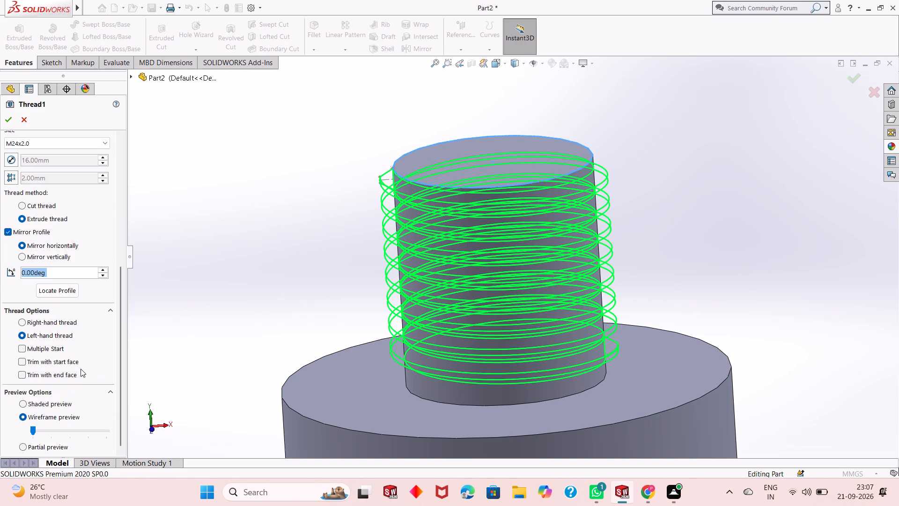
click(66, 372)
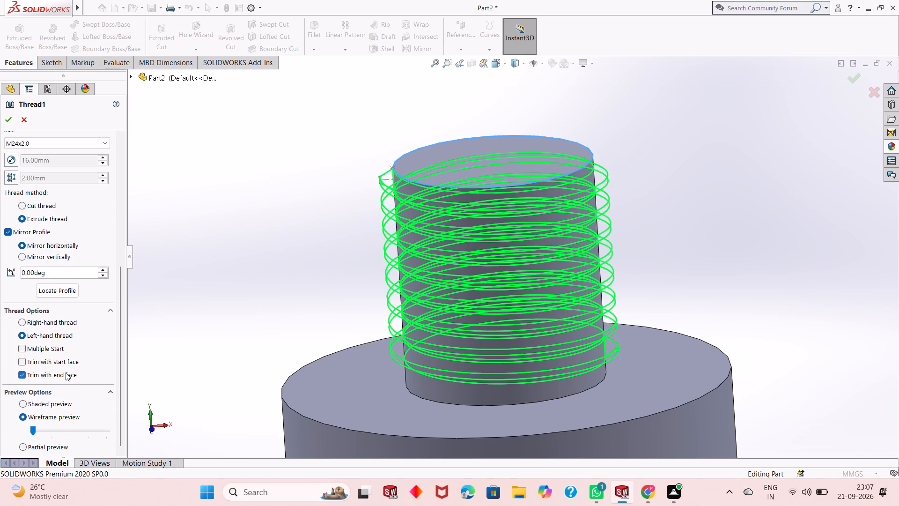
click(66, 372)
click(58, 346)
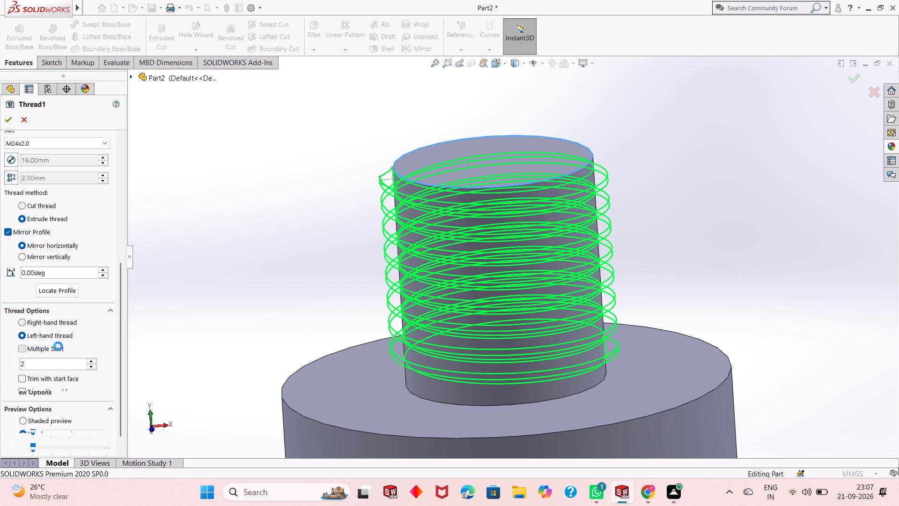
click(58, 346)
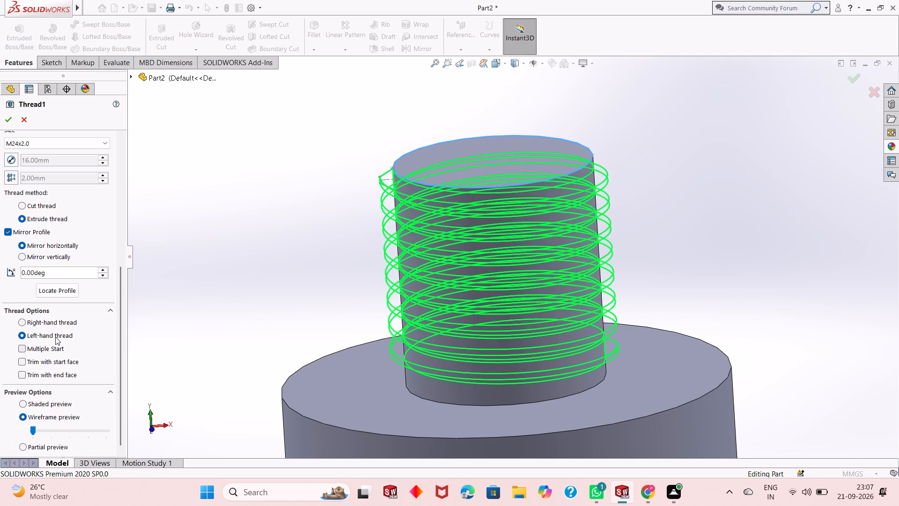
Keep the Left-hand thread option and apply the horizontally mirrored extruded thread to the boss.
click(54, 334)
scroll(86, 365, down, 1)
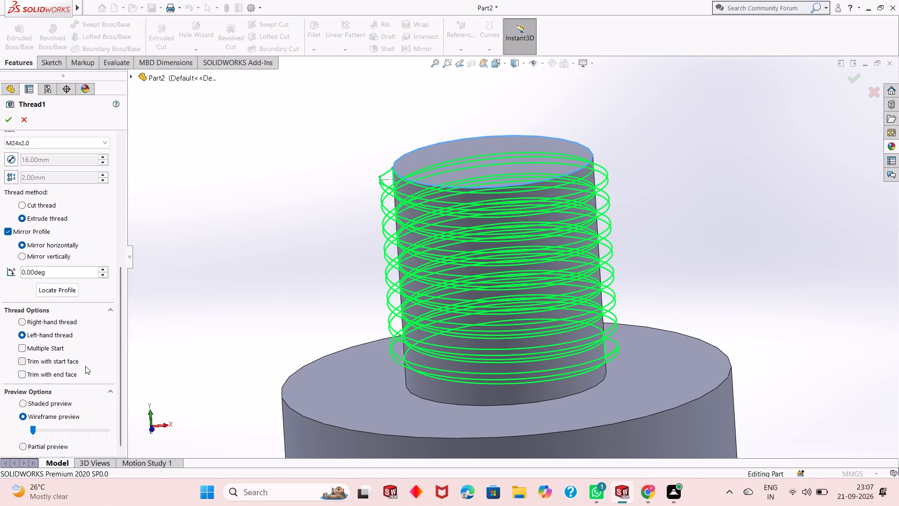
scroll(85, 366, down, 1)
scroll(62, 217, up, 3)
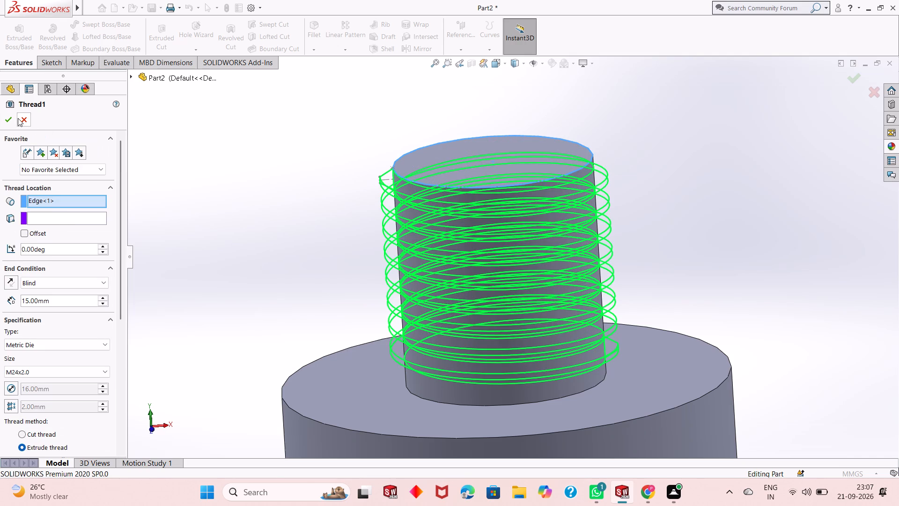
click(10, 120)
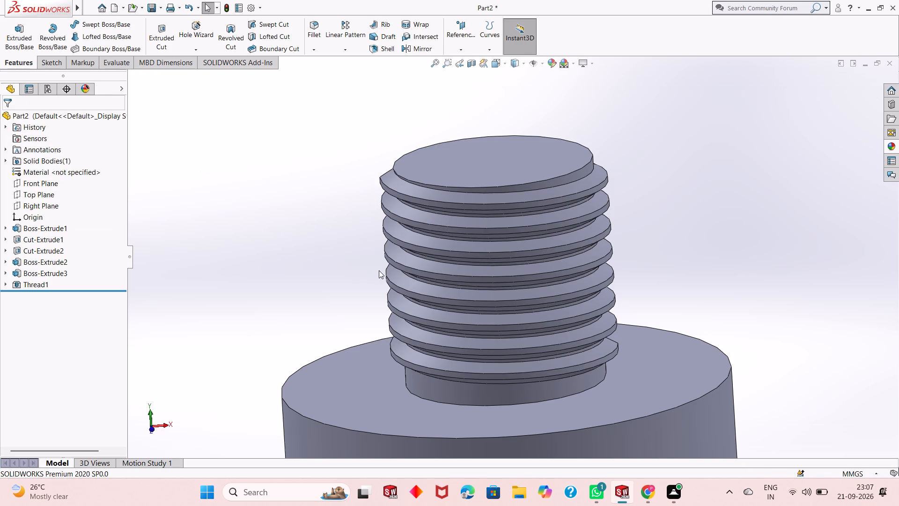
Examine the extruded thread on the boss up close and within the whole part.
scroll(381, 269, up, 1)
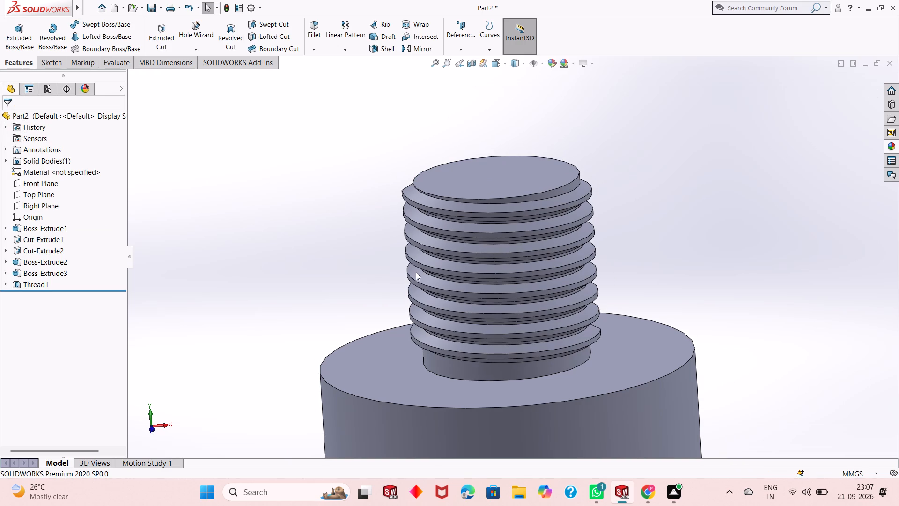
scroll(461, 275, up, 1)
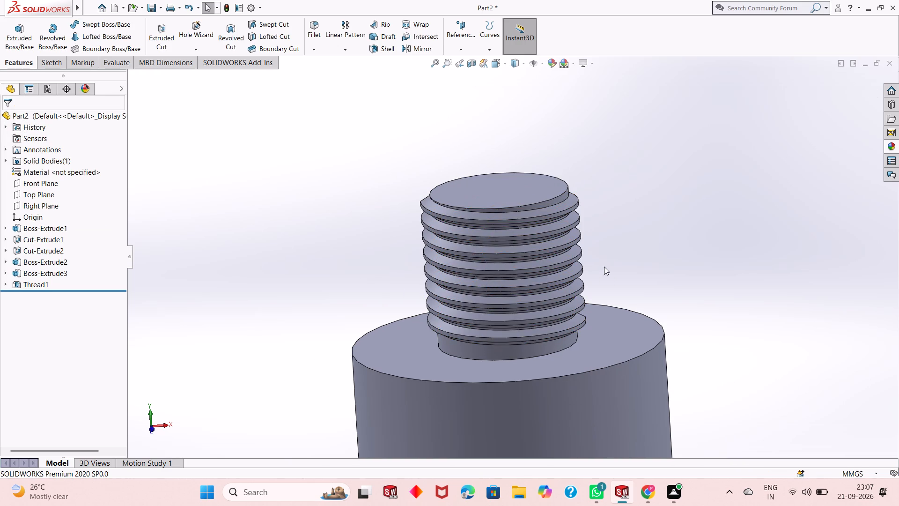
scroll(545, 270, down, 3)
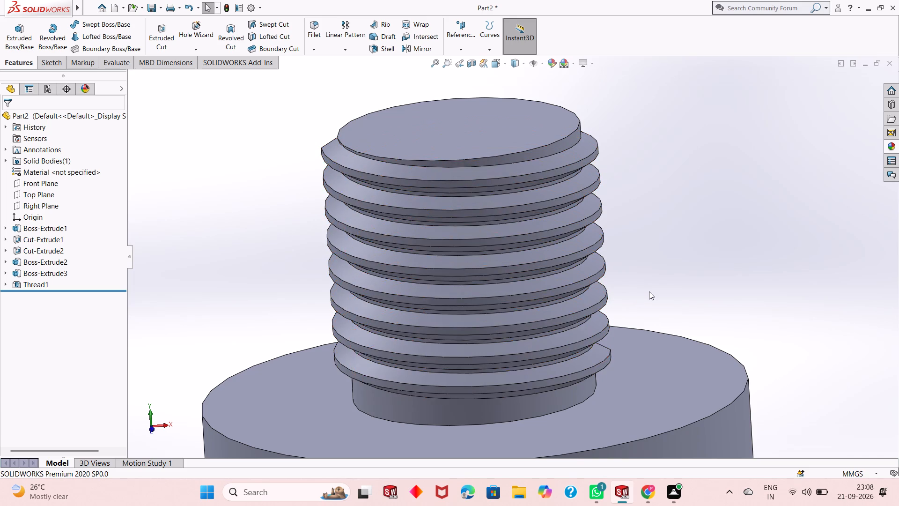
scroll(649, 291, up, 2)
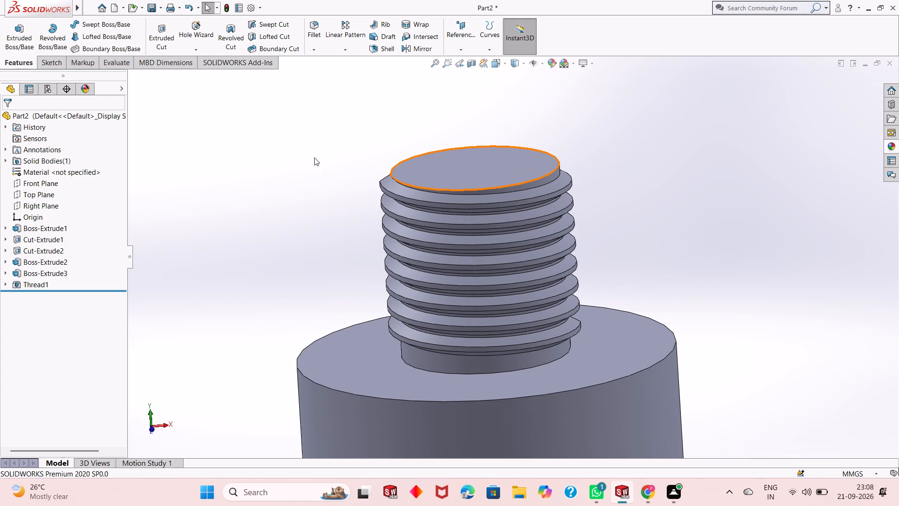
click(205, 50)
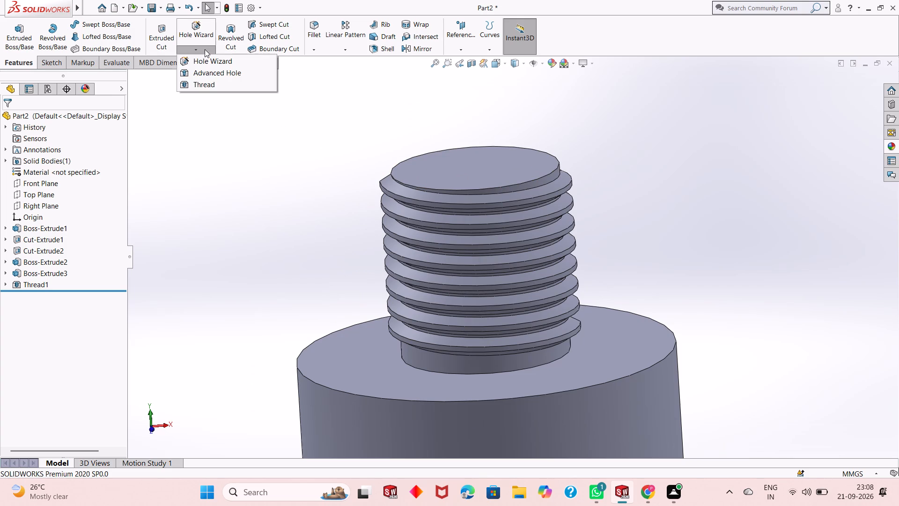
click(198, 139)
scroll(409, 209, up, 6)
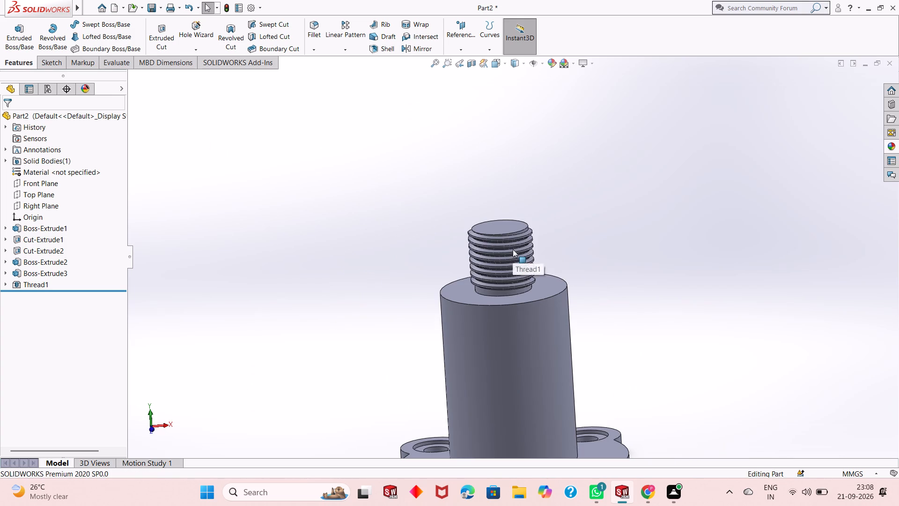
scroll(516, 267, up, 3)
scroll(524, 312, up, 3)
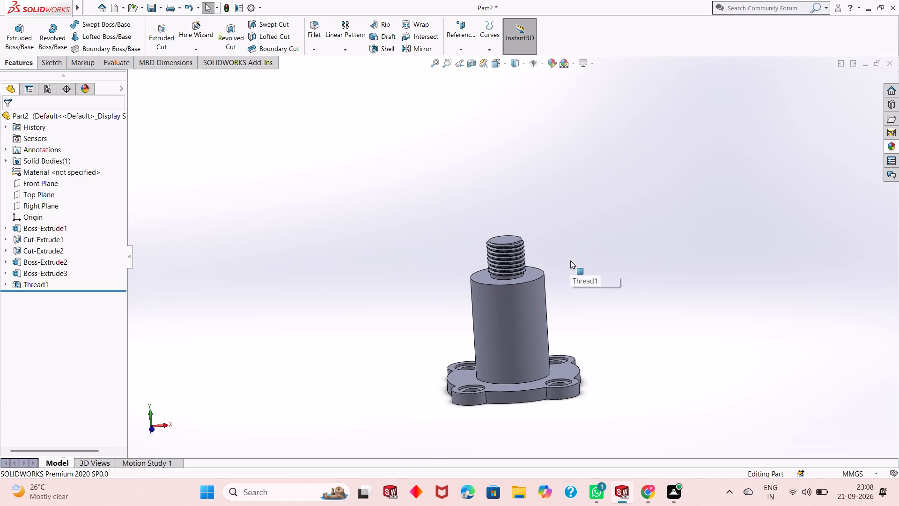
Open a new sketch on the threaded boss's top end face and view it face-on.
middle_drag(552, 245, 553, 276)
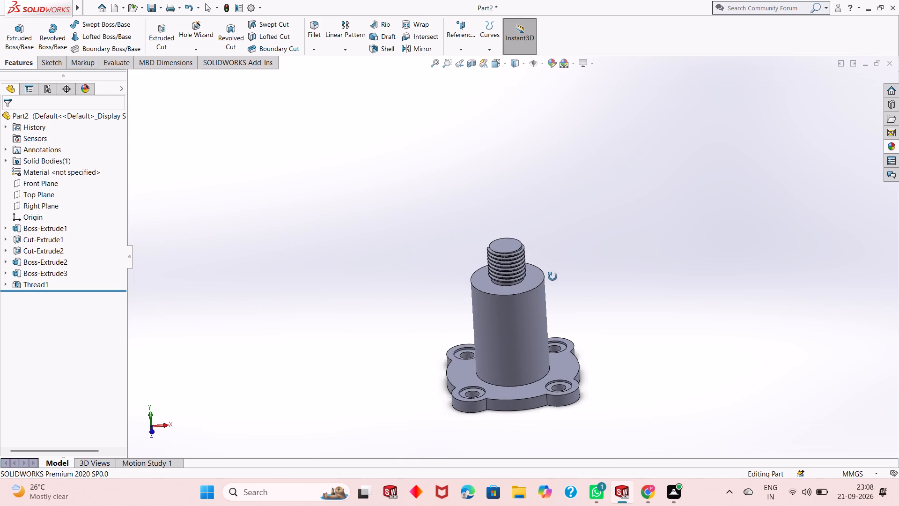
middle_drag(553, 276, 553, 281)
scroll(542, 268, down, 5)
click(439, 214)
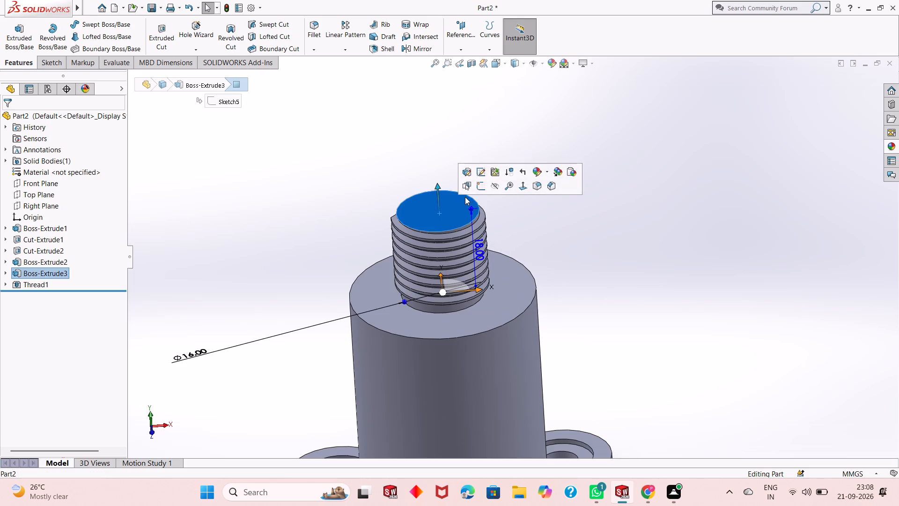
click(480, 187)
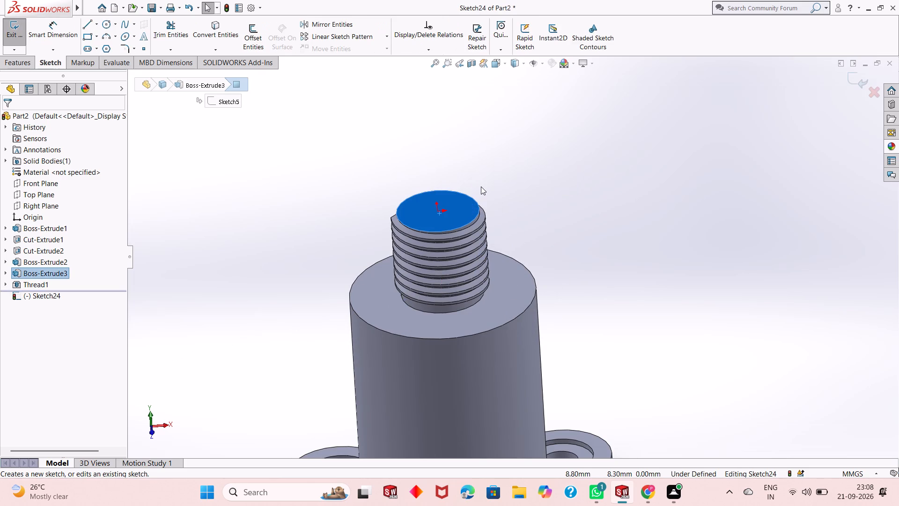
key(ctrl+8)
click(308, 235)
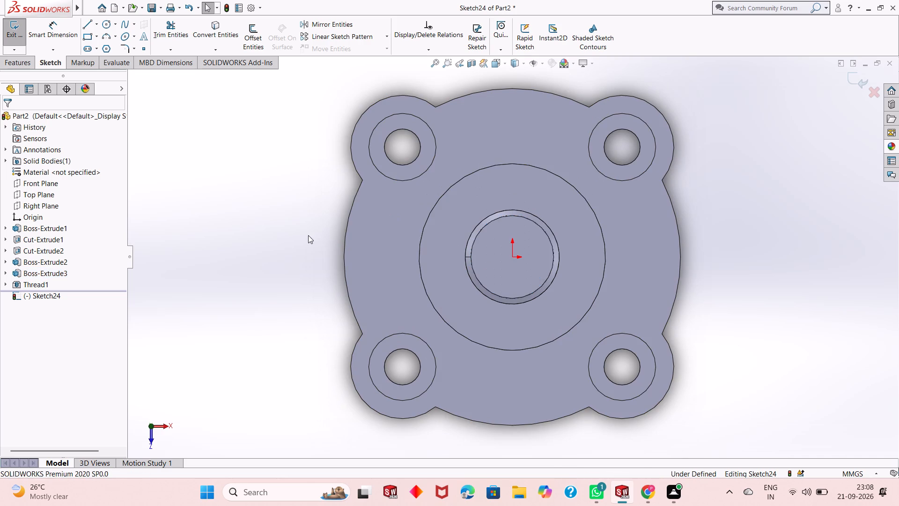
scroll(496, 278, down, 4)
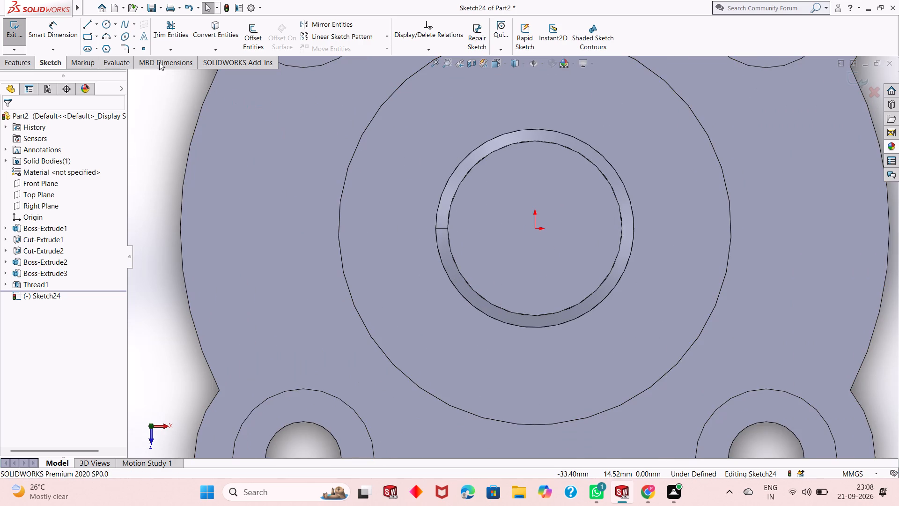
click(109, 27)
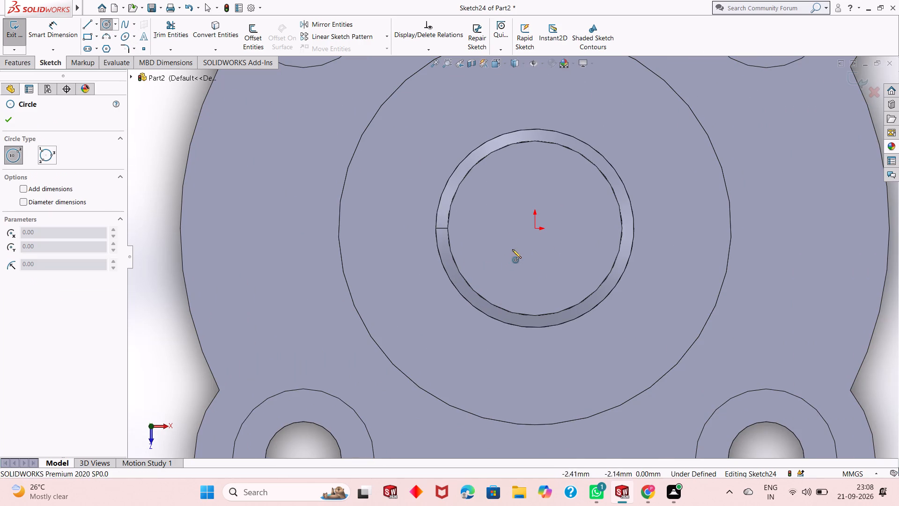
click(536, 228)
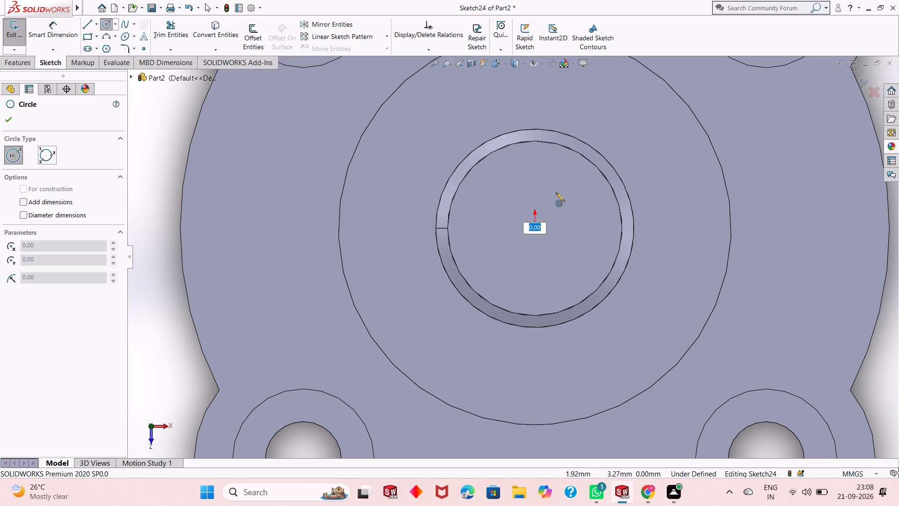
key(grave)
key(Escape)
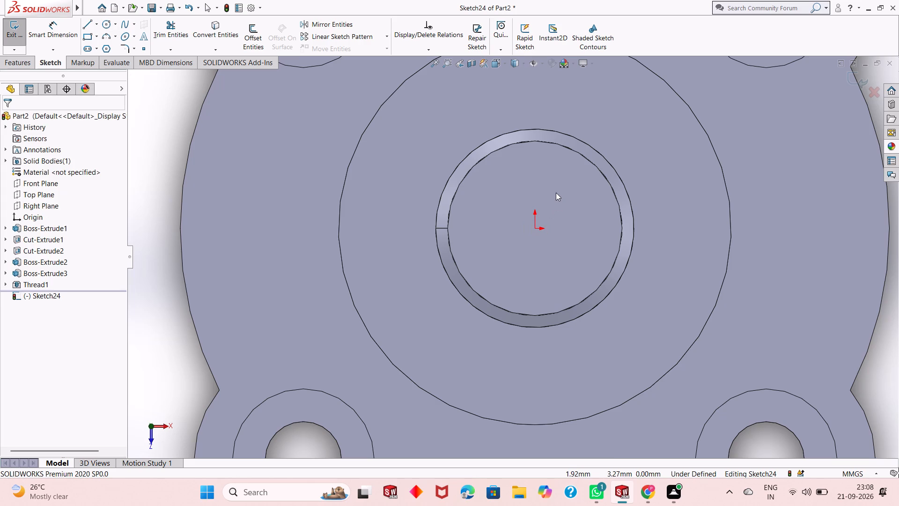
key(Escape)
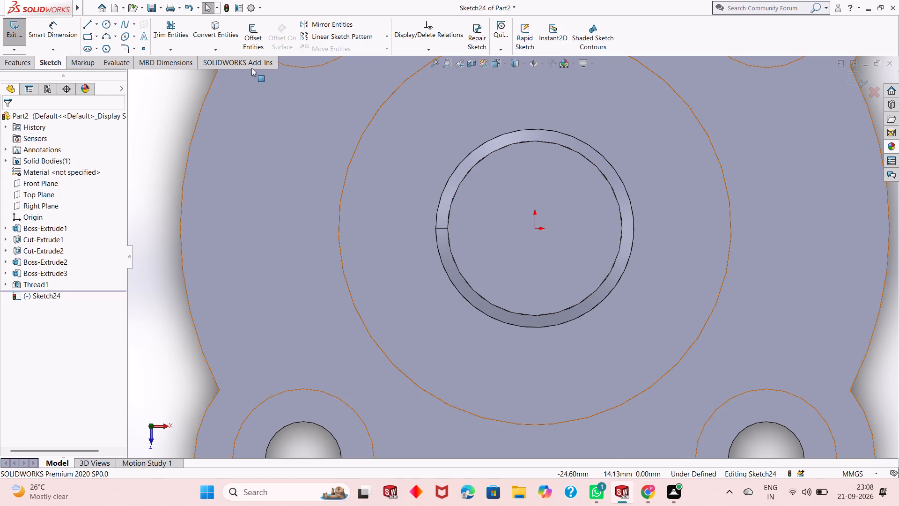
Sketch a circle about 7.4 mm in diameter centred on the origin on the boss's top face.
click(106, 25)
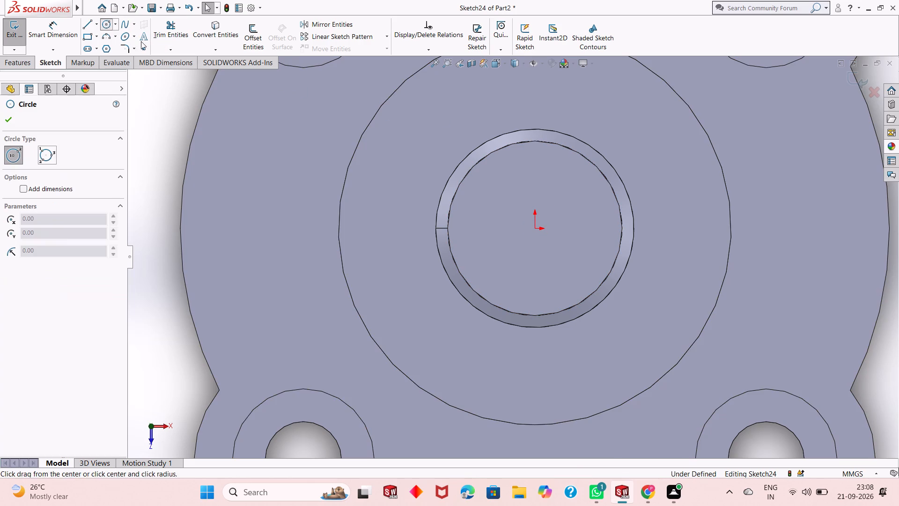
click(535, 231)
click(566, 202)
right_click(566, 202)
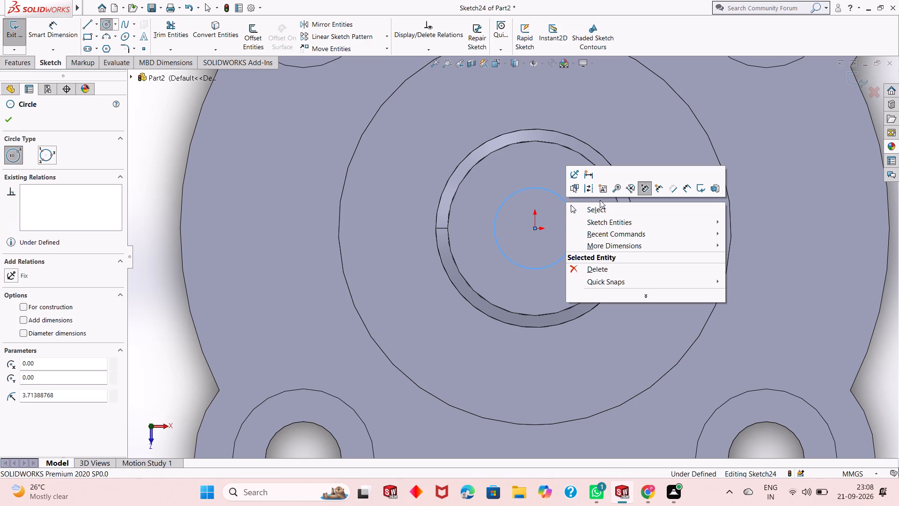
click(600, 207)
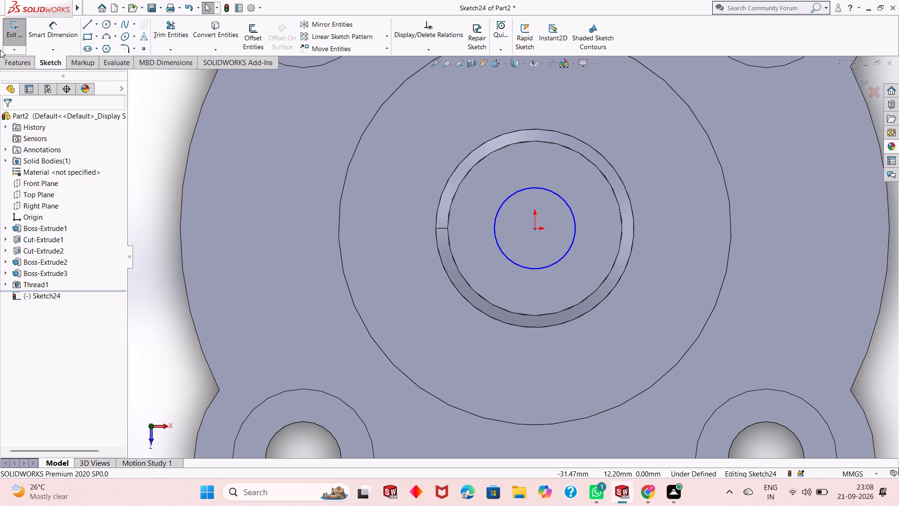
Dimension the circle on the boss's top face with a 14 mm diameter.
click(55, 40)
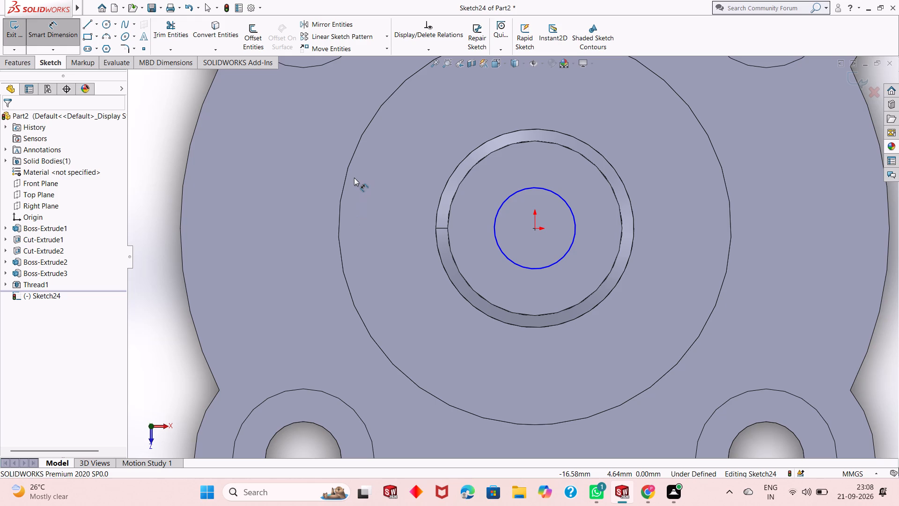
click(524, 265)
click(294, 357)
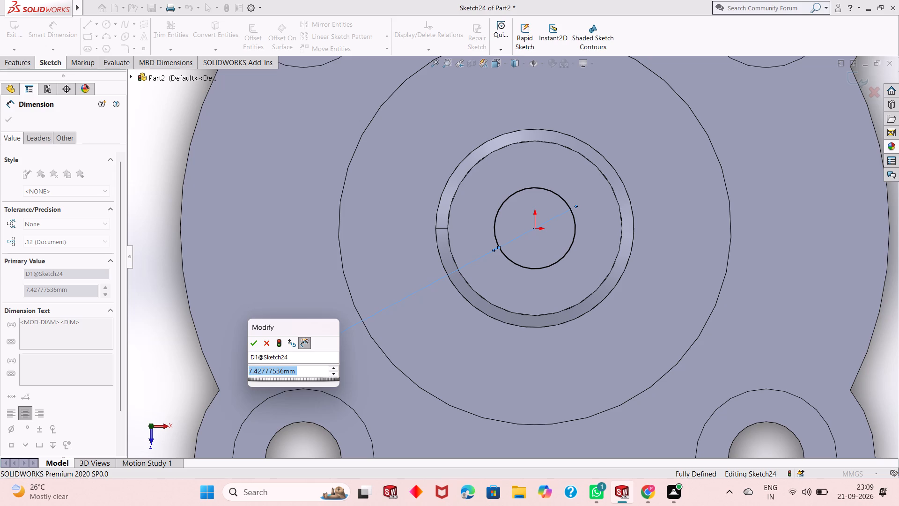
text(14)
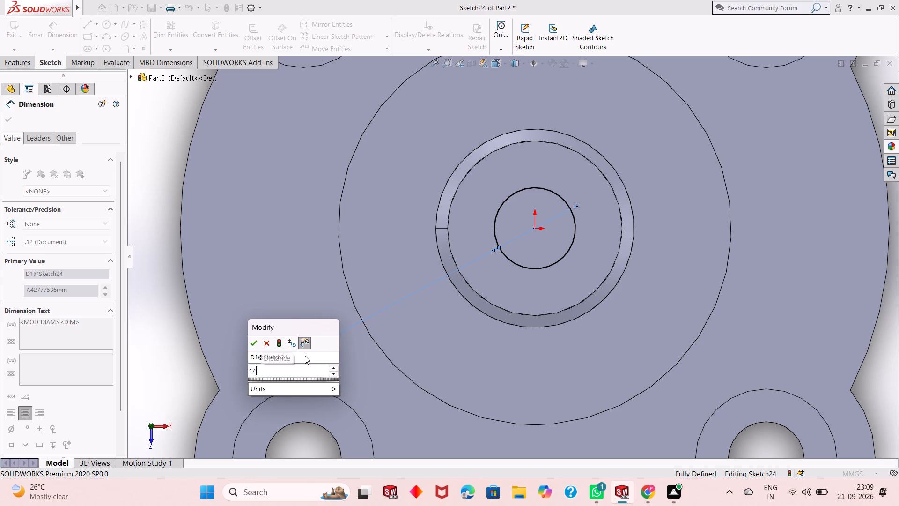
key(Return)
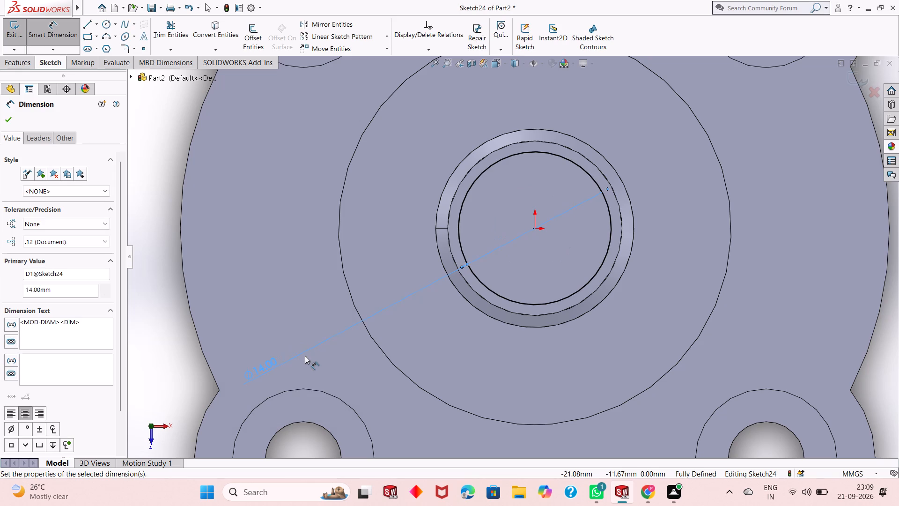
Start an extruded cut of the 14 mm circle down into the threaded boss with a blind depth of 20 mm.
click(11, 121)
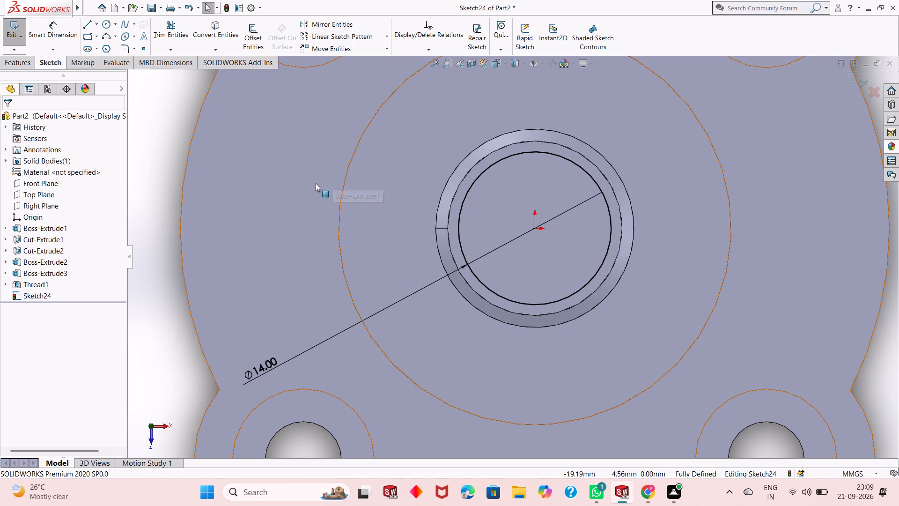
right_click(159, 147)
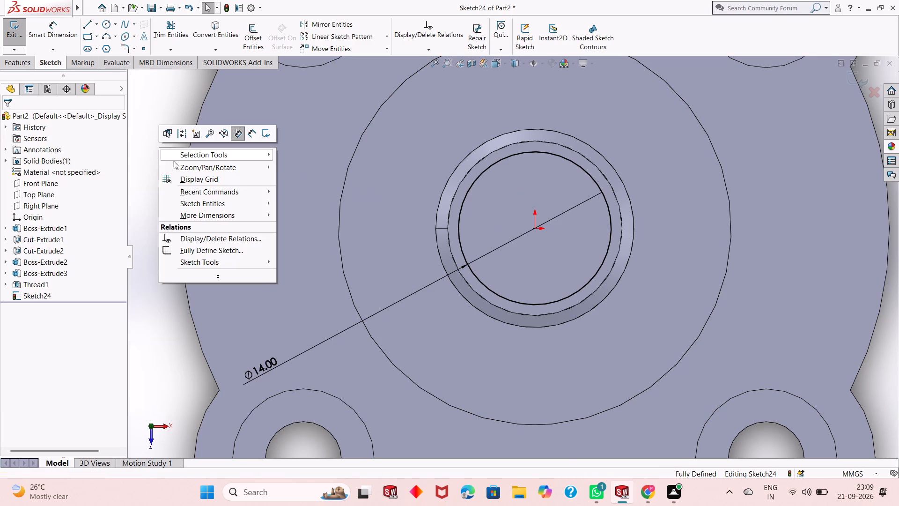
click(134, 129)
scroll(345, 237, up, 4)
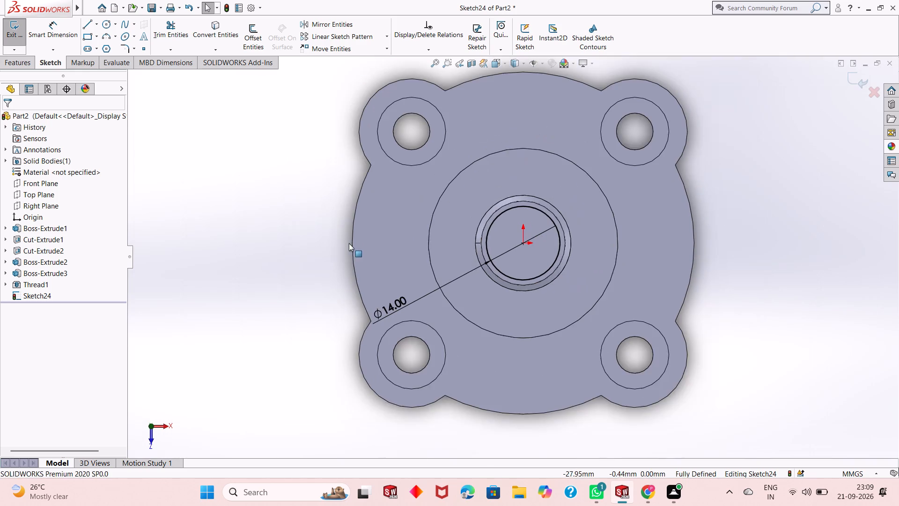
scroll(540, 255, down, 2)
middle_drag(521, 262, 517, 199)
scroll(517, 192, up, 1)
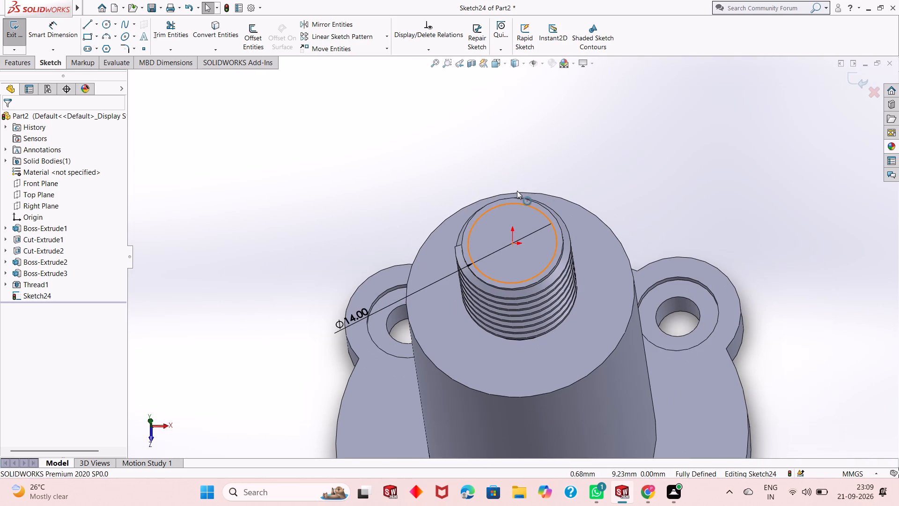
click(29, 60)
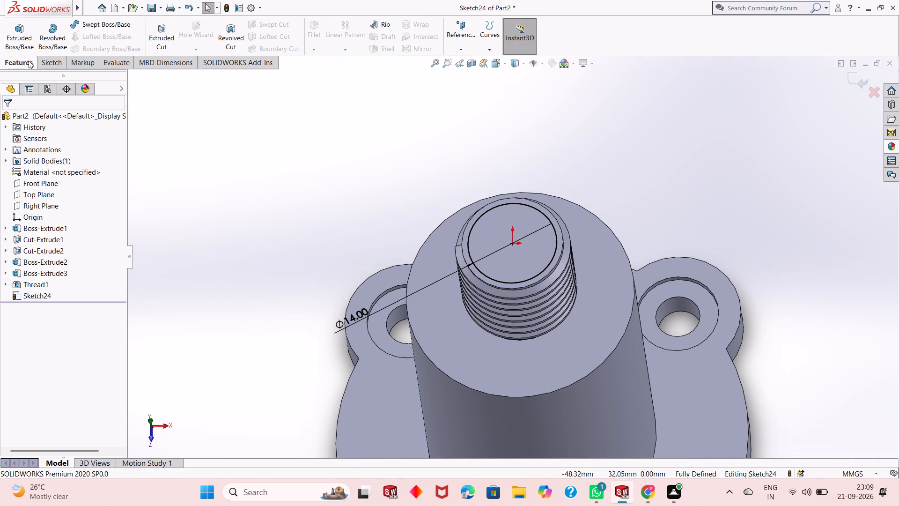
click(161, 36)
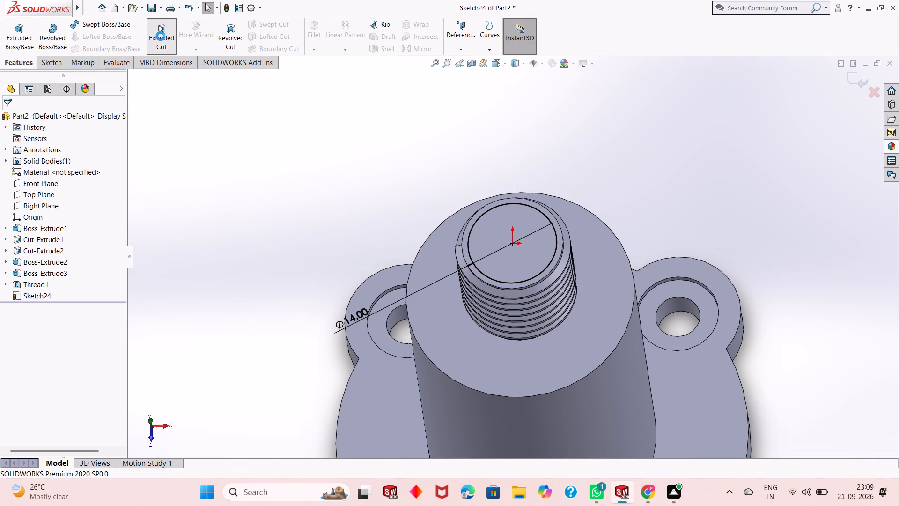
middle_drag(486, 352, 500, 276)
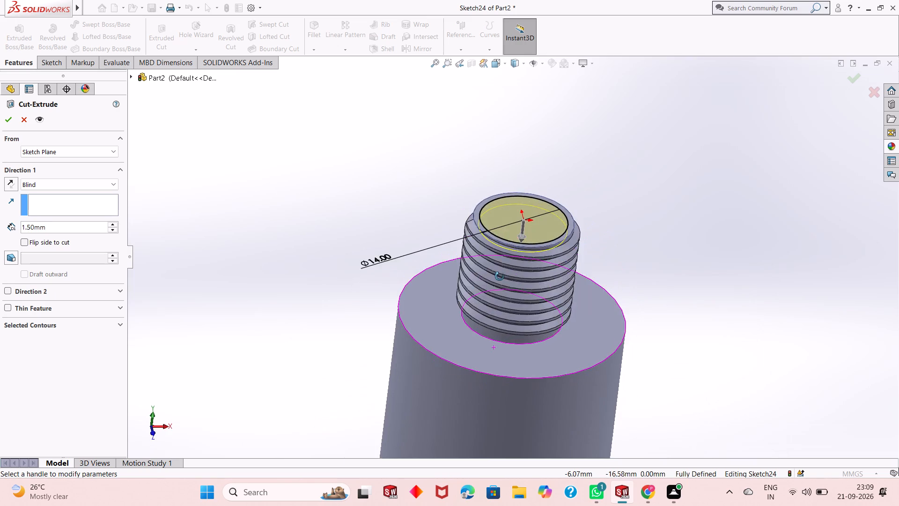
middle_drag(500, 276, 500, 276)
scroll(497, 268, up, 2)
scroll(516, 256, down, 3)
scroll(519, 288, up, 1)
scroll(567, 258, down, 1)
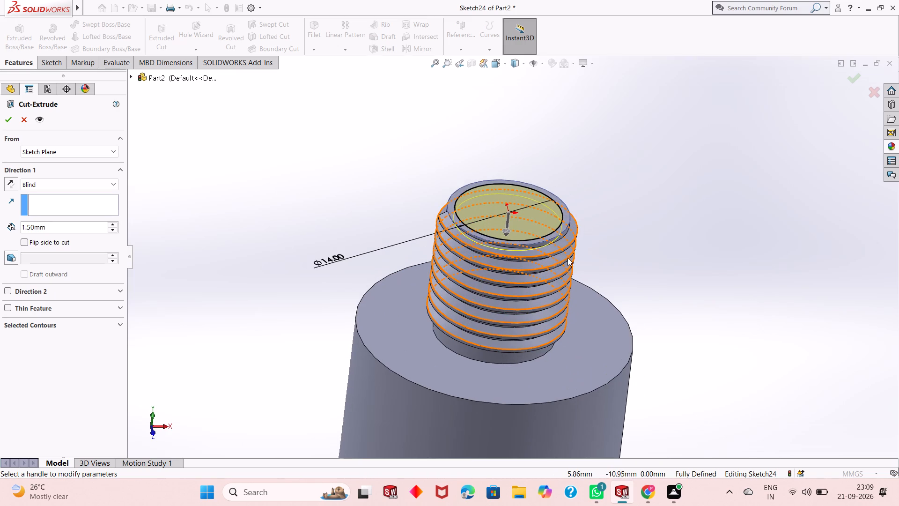
middle_drag(567, 258, 549, 256)
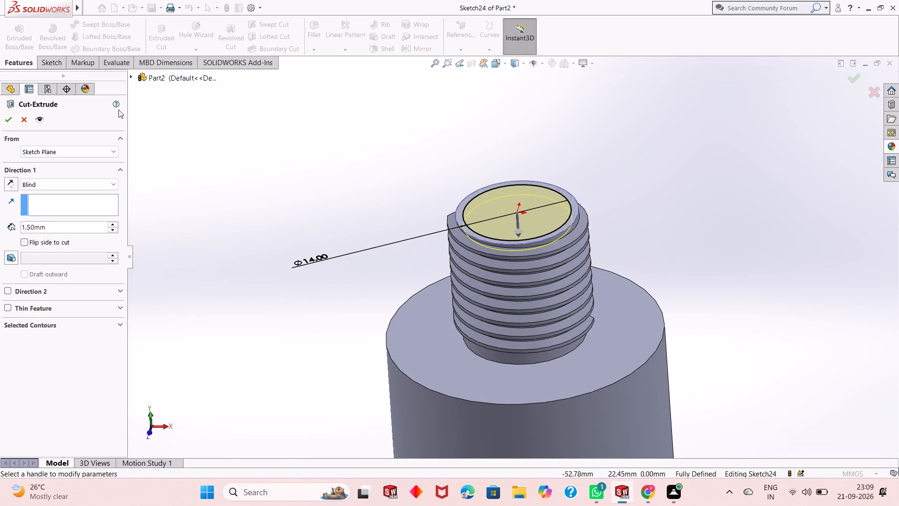
double_click(59, 221)
click(59, 236)
double_click(52, 229)
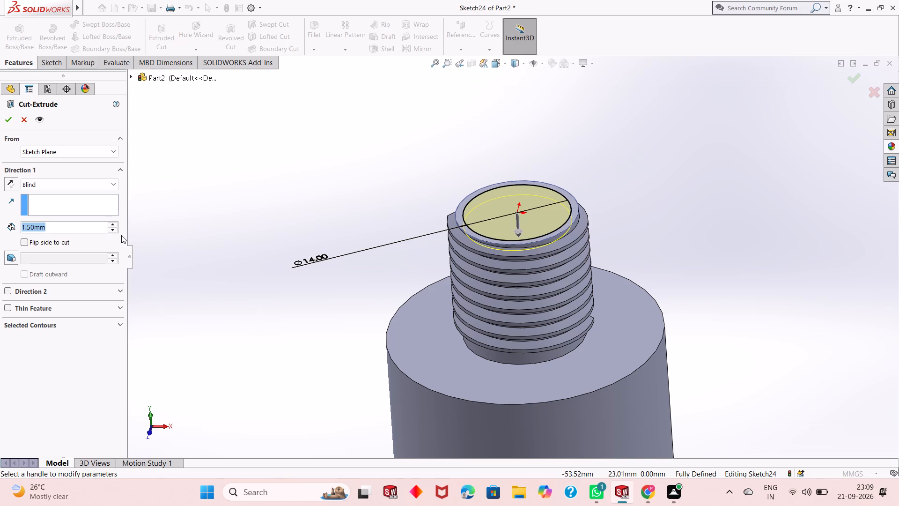
text(20)
key(Return)
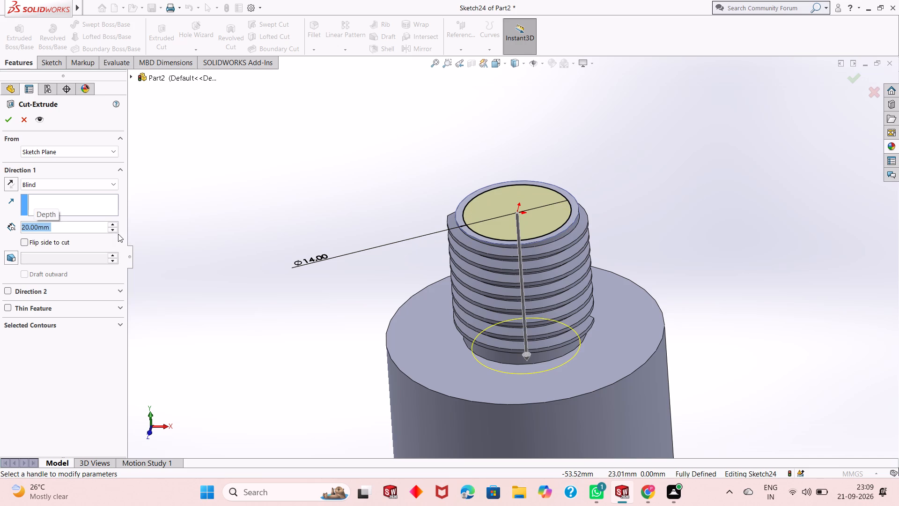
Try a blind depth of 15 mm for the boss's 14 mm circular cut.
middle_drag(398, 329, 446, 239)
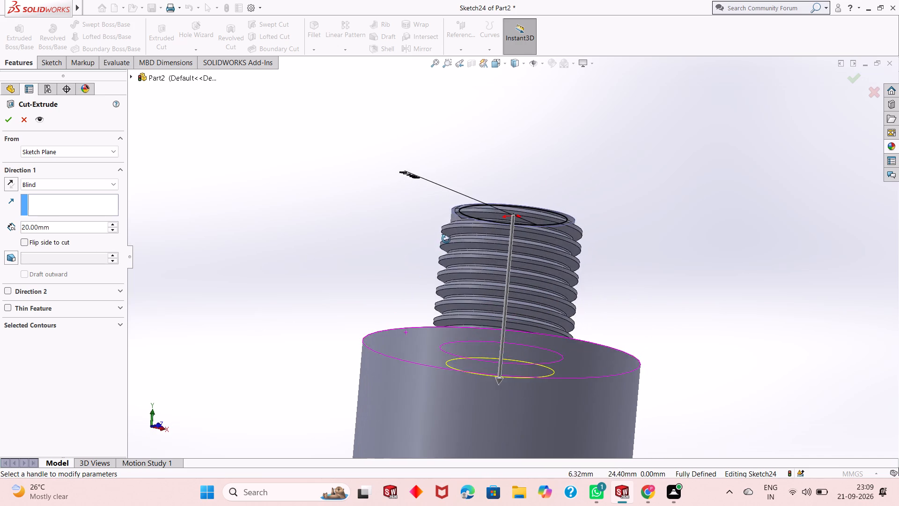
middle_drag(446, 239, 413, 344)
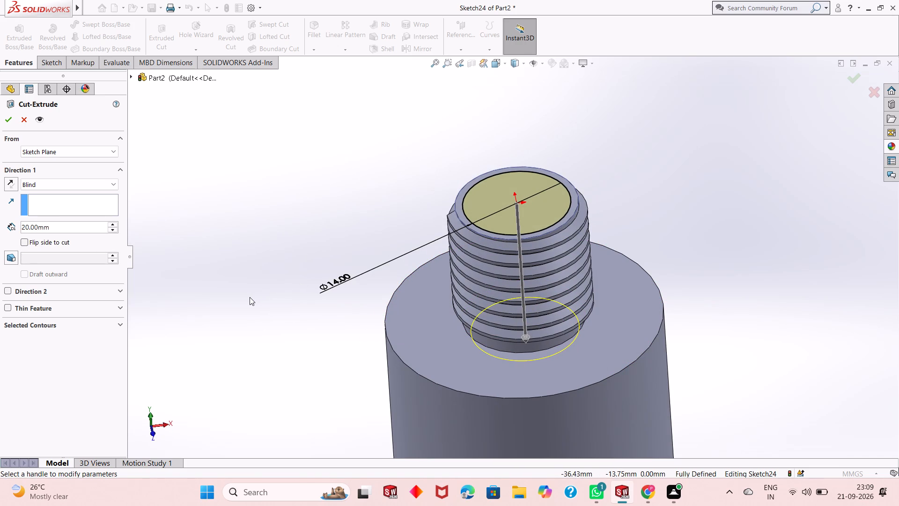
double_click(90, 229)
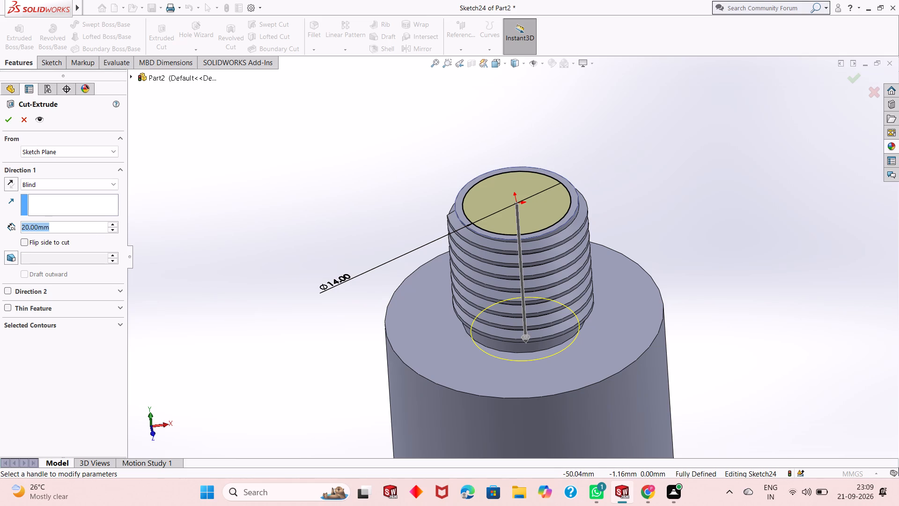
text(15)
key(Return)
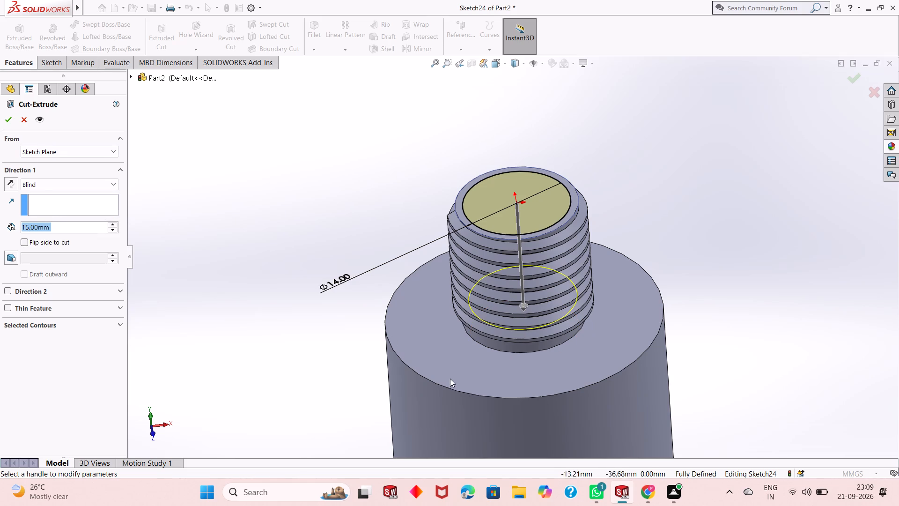
Set the circular cut's blind depth to 19 mm and finish the bore in the threaded boss.
middle_drag(451, 379, 473, 327)
scroll(473, 327, up, 1)
scroll(607, 307, down, 3)
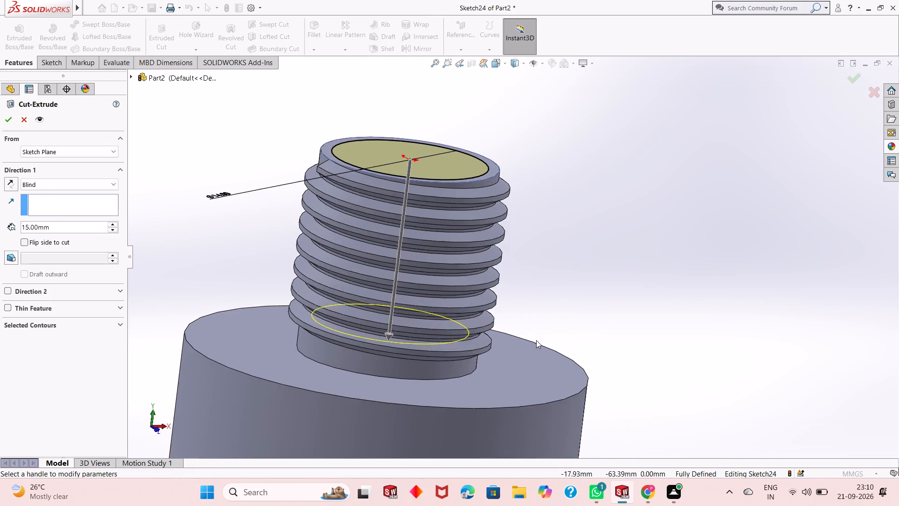
middle_drag(535, 341, 533, 319)
scroll(508, 314, up, 3)
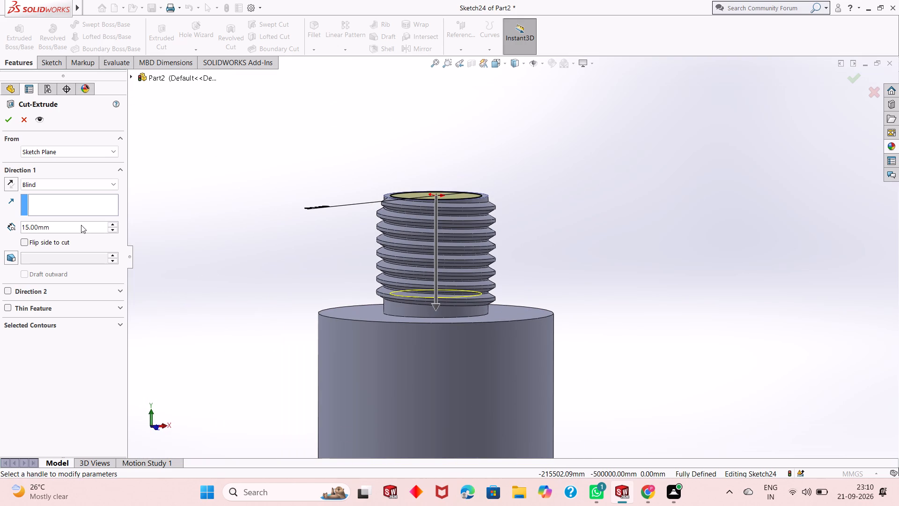
double_click(81, 225)
text(19)
key(Return)
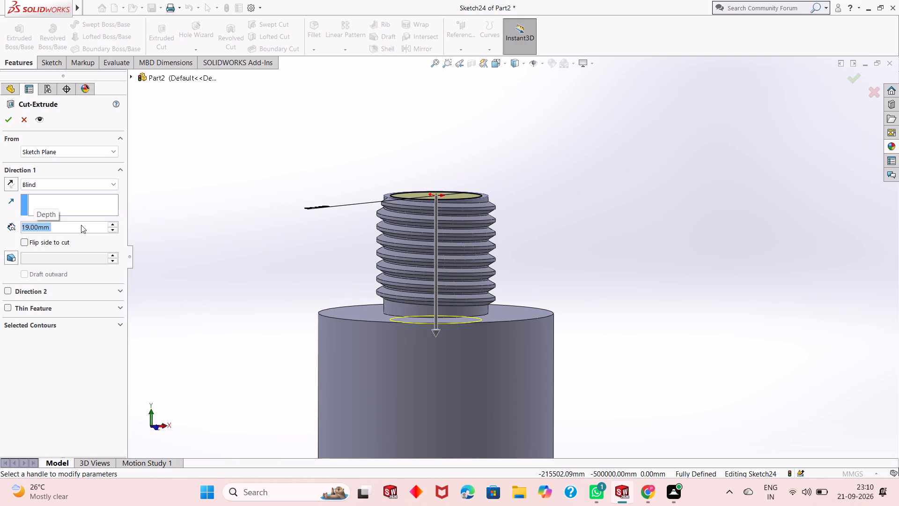
middle_drag(391, 320, 390, 346)
scroll(400, 329, down, 5)
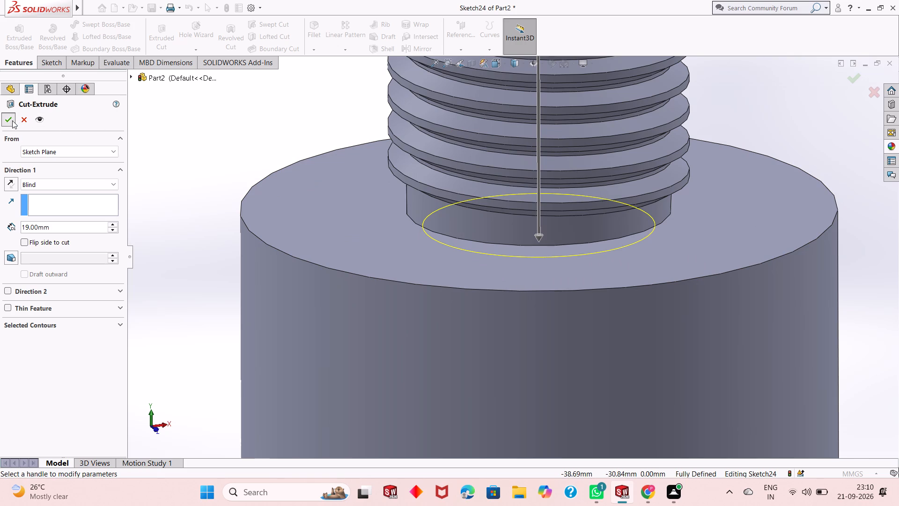
click(12, 120)
click(243, 148)
Examine the bore in the threaded boss up close and the whole part from several angles.
scroll(377, 201, up, 2)
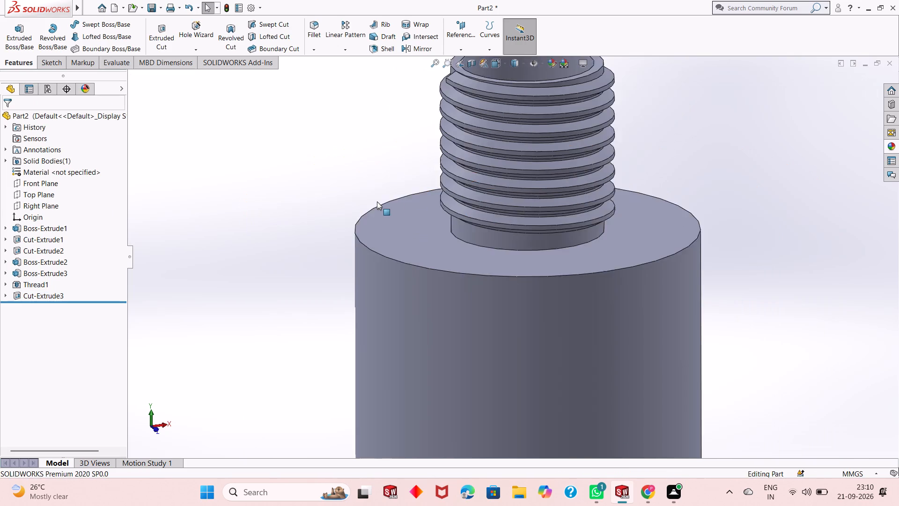
scroll(377, 201, up, 4)
scroll(560, 132, down, 3)
scroll(549, 159, up, 1)
middle_drag(548, 160, 516, 274)
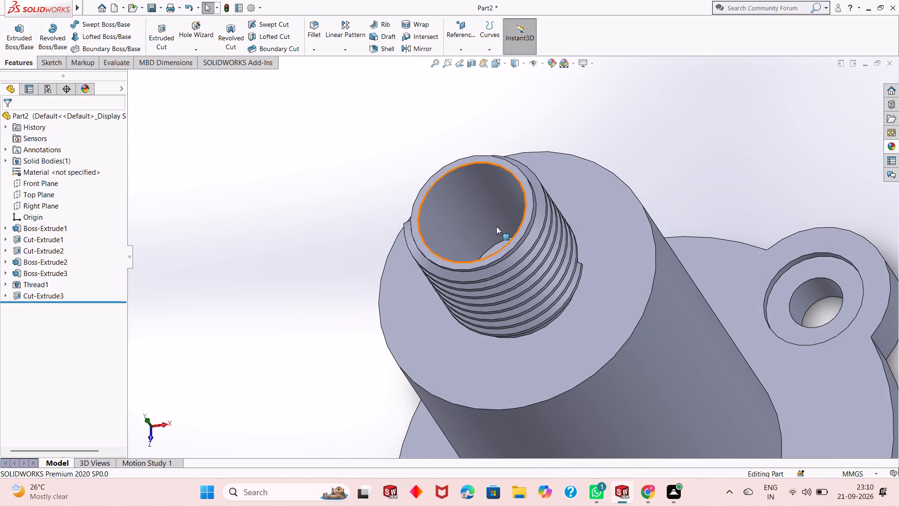
middle_drag(496, 226, 502, 268)
scroll(502, 268, up, 3)
middle_drag(502, 267, 516, 217)
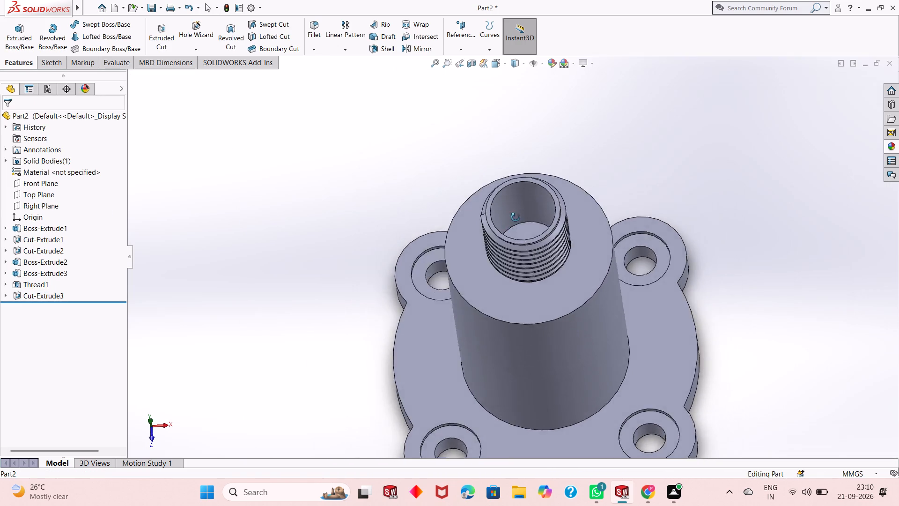
middle_drag(516, 217, 521, 164)
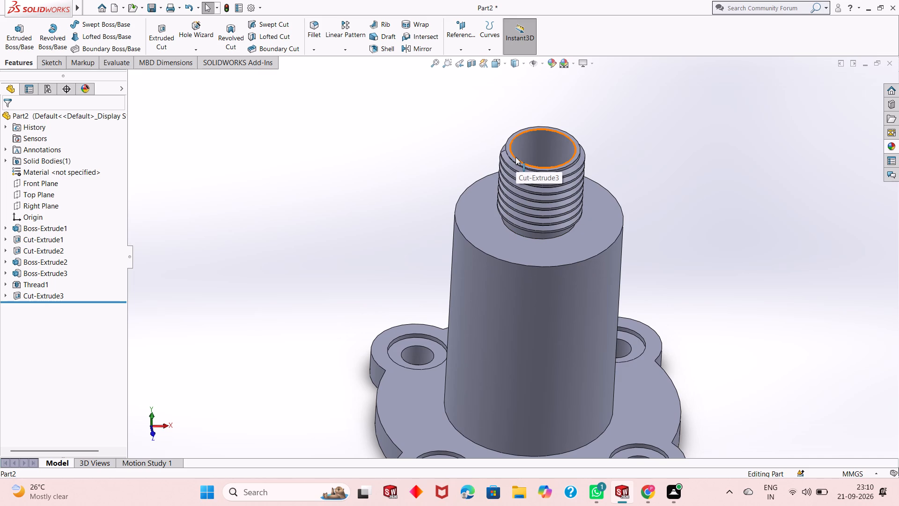
scroll(547, 240, up, 2)
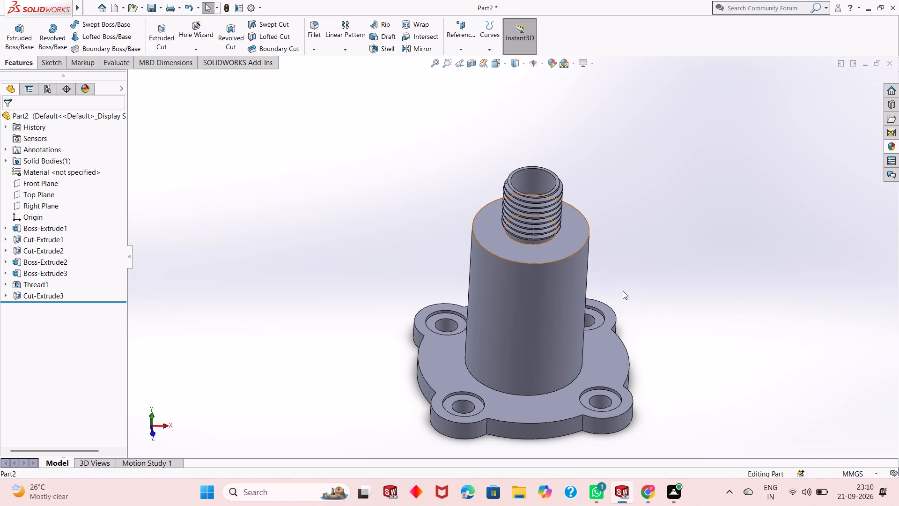
middle_drag(623, 291, 587, 239)
scroll(531, 170, down, 2)
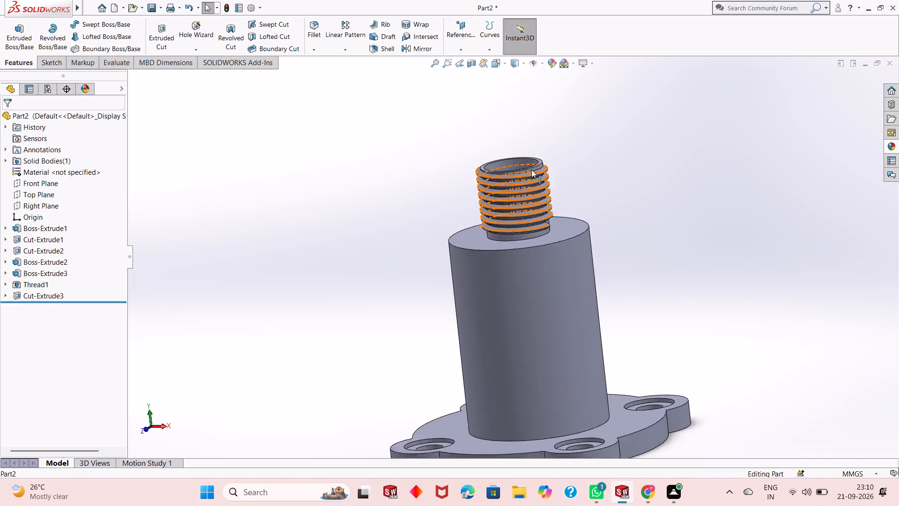
scroll(531, 170, down, 1)
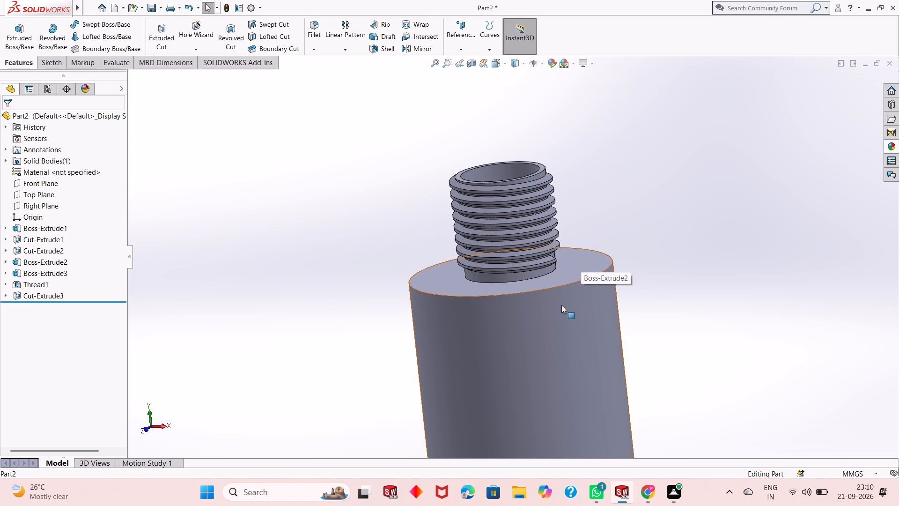
scroll(563, 305, up, 2)
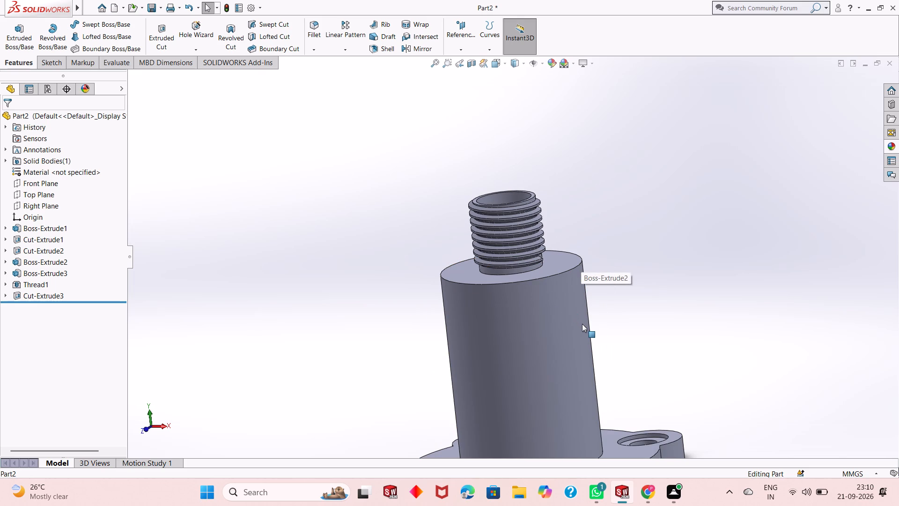
scroll(583, 348, up, 2)
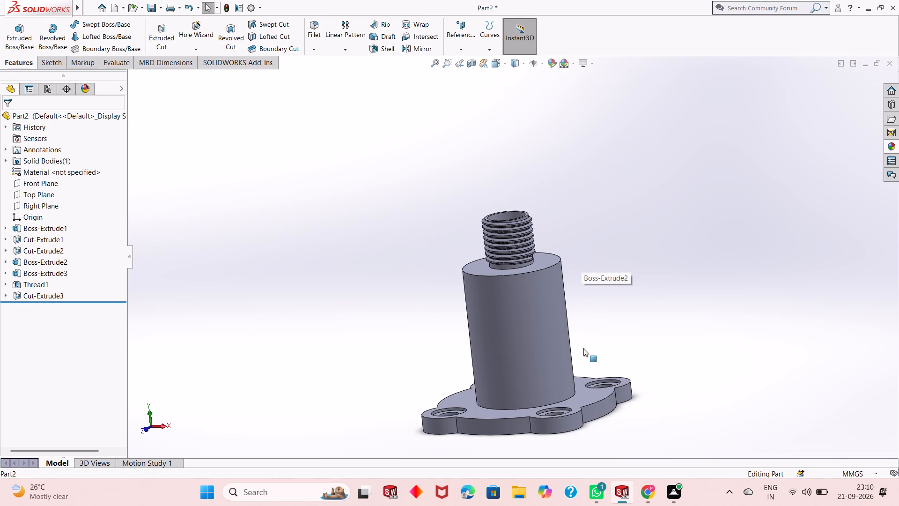
scroll(583, 348, down, 1)
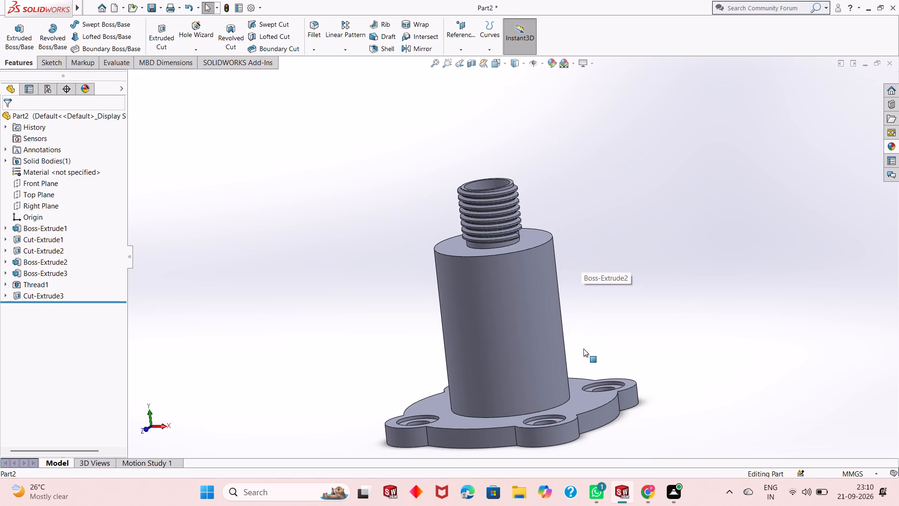
scroll(583, 349, down, 1)
scroll(583, 349, up, 2)
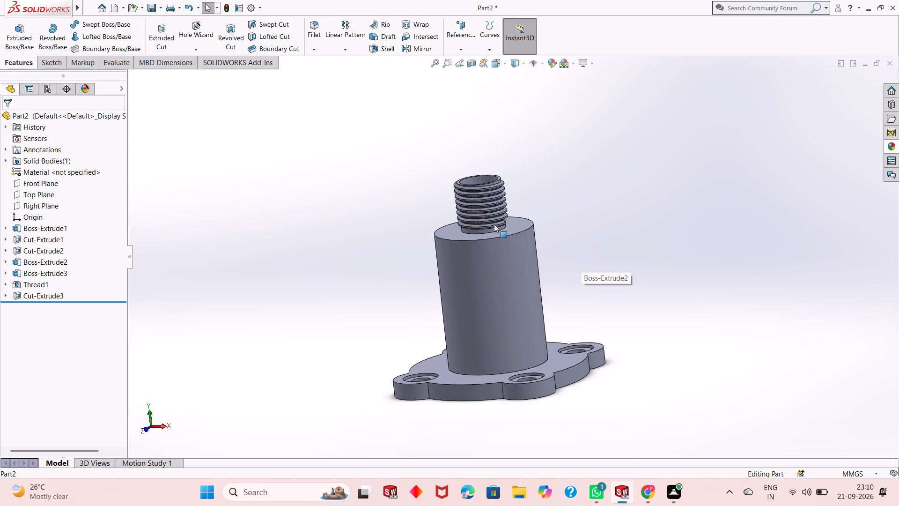
scroll(494, 224, down, 2)
middle_drag(535, 291, 546, 311)
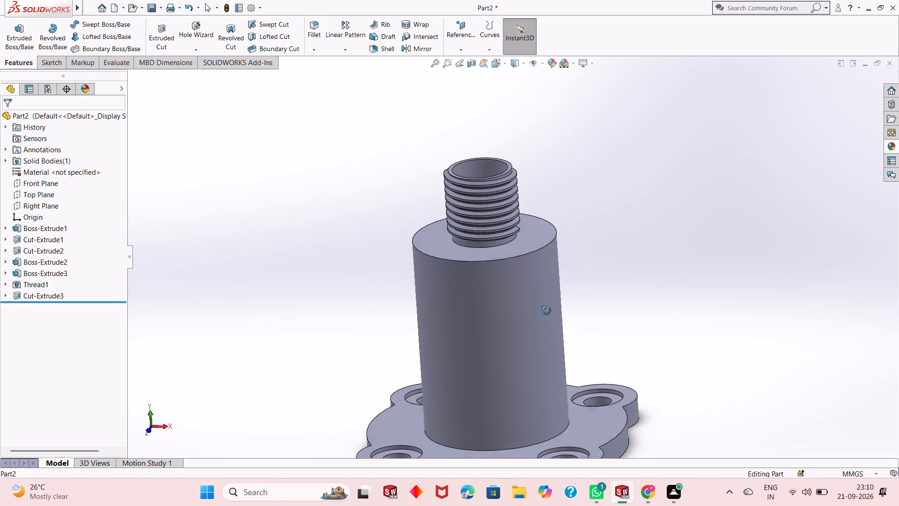
middle_drag(546, 311, 541, 316)
scroll(516, 315, up, 2)
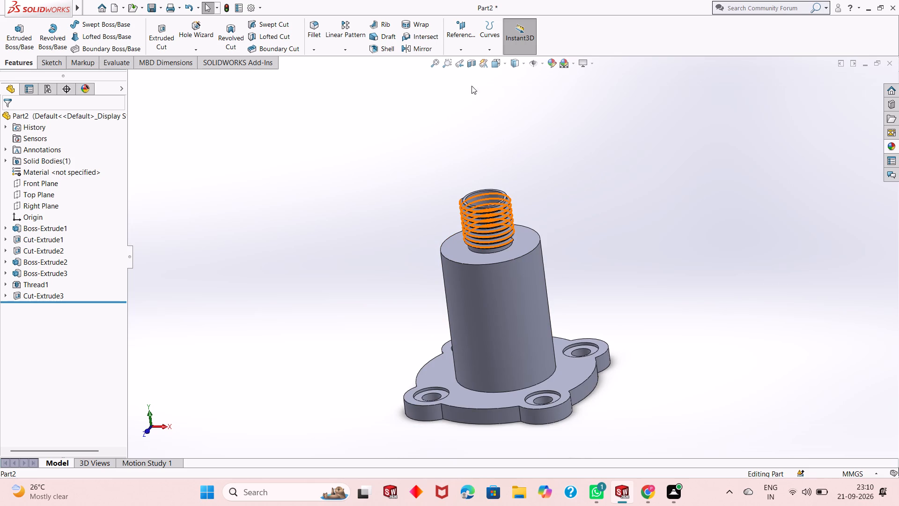
Start a new reference plane using the Front Plane as its first reference.
click(464, 44)
click(467, 56)
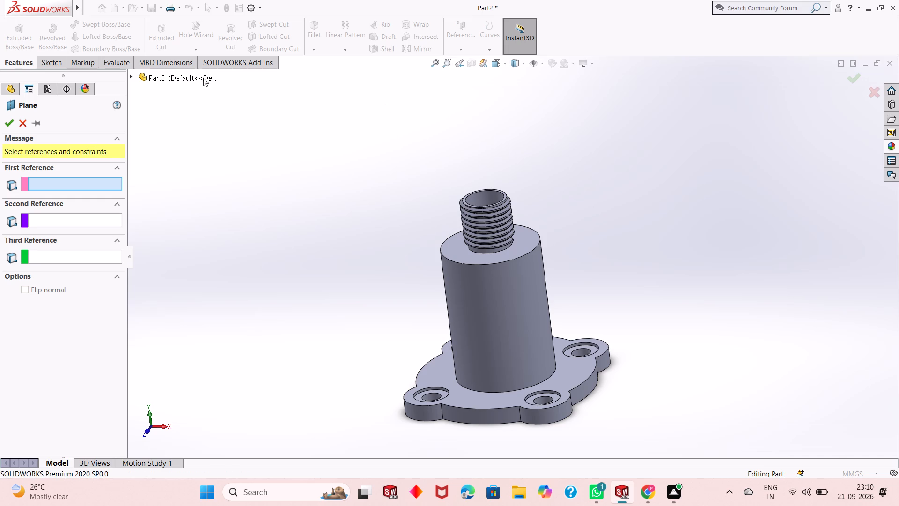
click(133, 75)
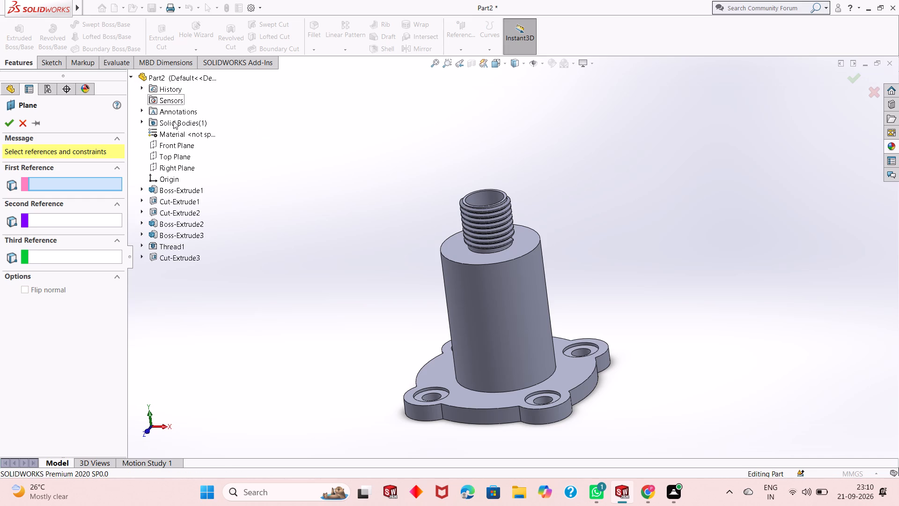
click(185, 149)
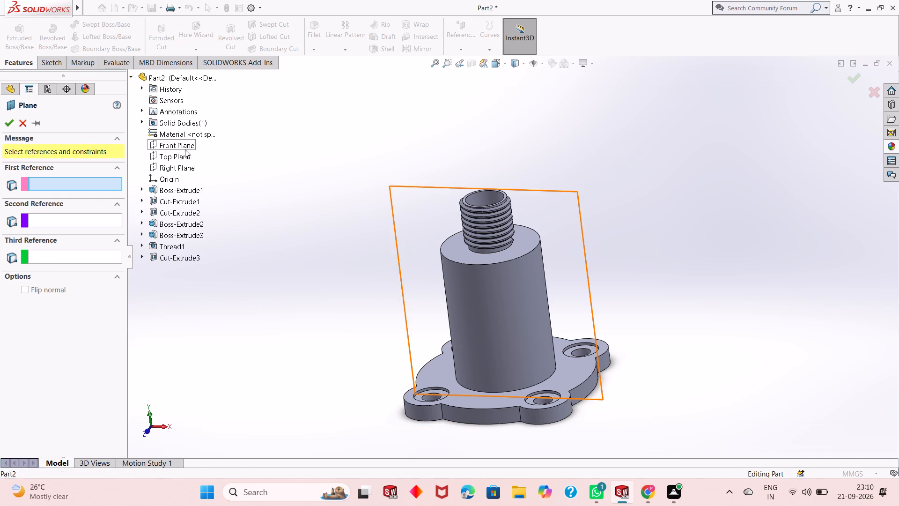
Examine the previewed offset plane's position relative to the cylinder and the lobed base plate.
scroll(574, 298, down, 1)
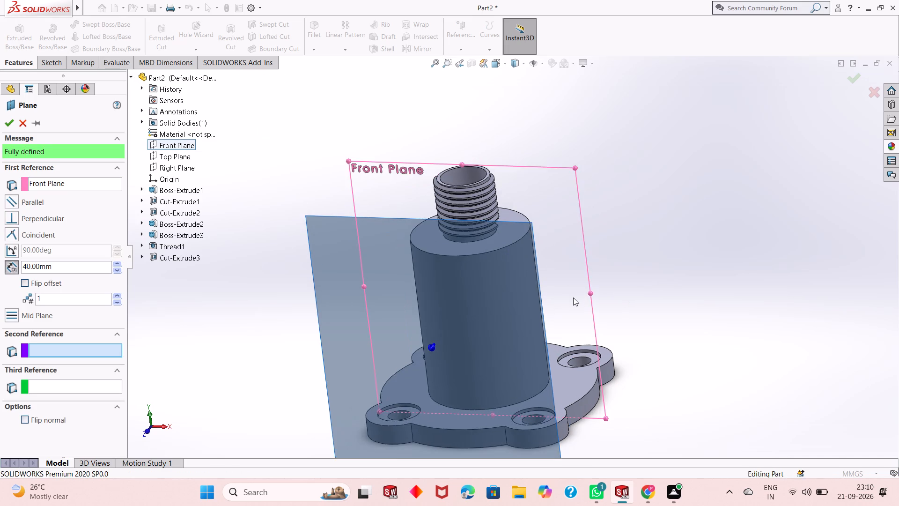
scroll(573, 298, up, 1)
middle_drag(643, 330, 666, 317)
middle_drag(655, 311, 636, 302)
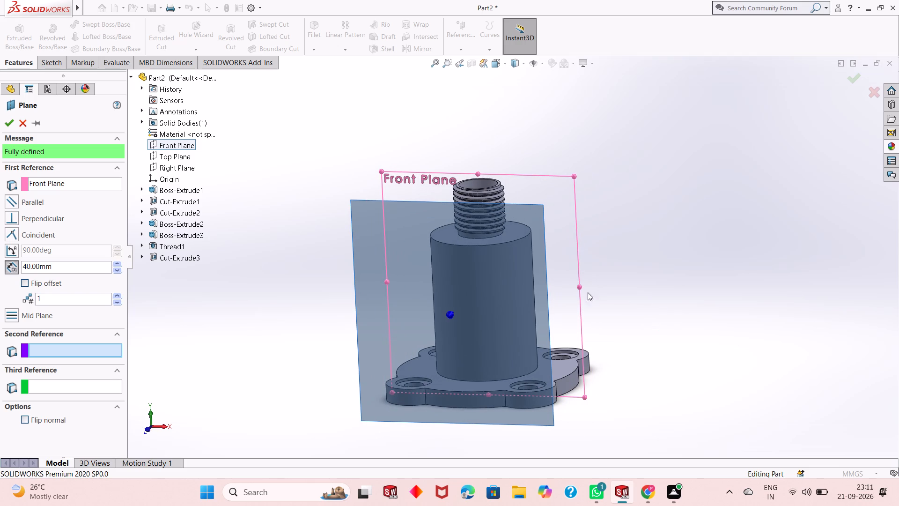
middle_drag(632, 301, 570, 329)
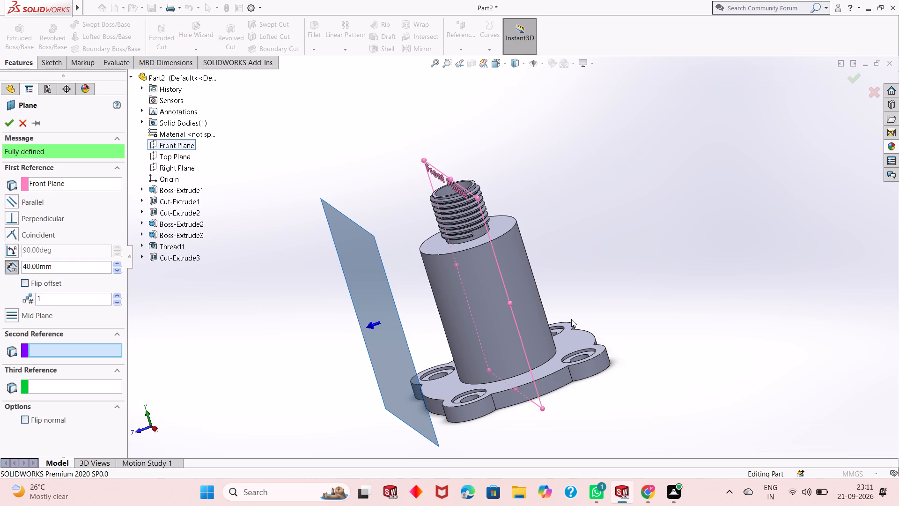
scroll(359, 352, up, 2)
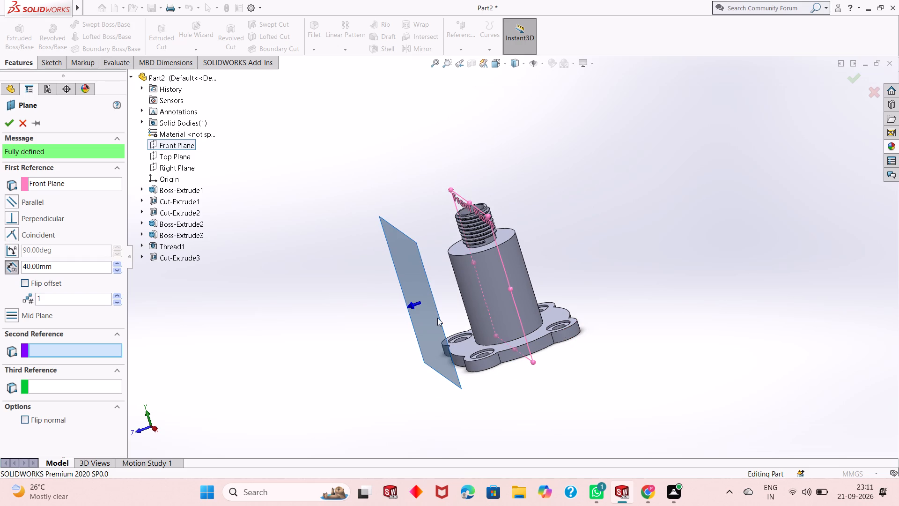
scroll(437, 318, down, 1)
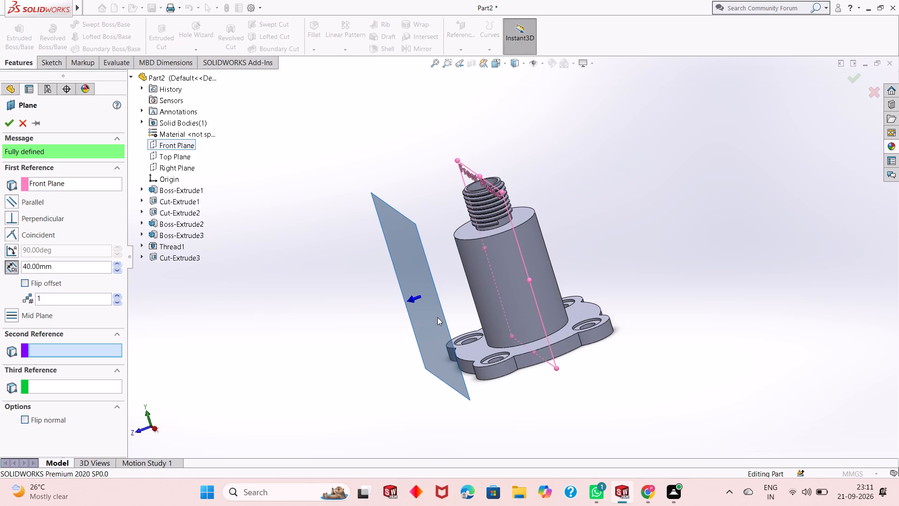
scroll(437, 317, down, 2)
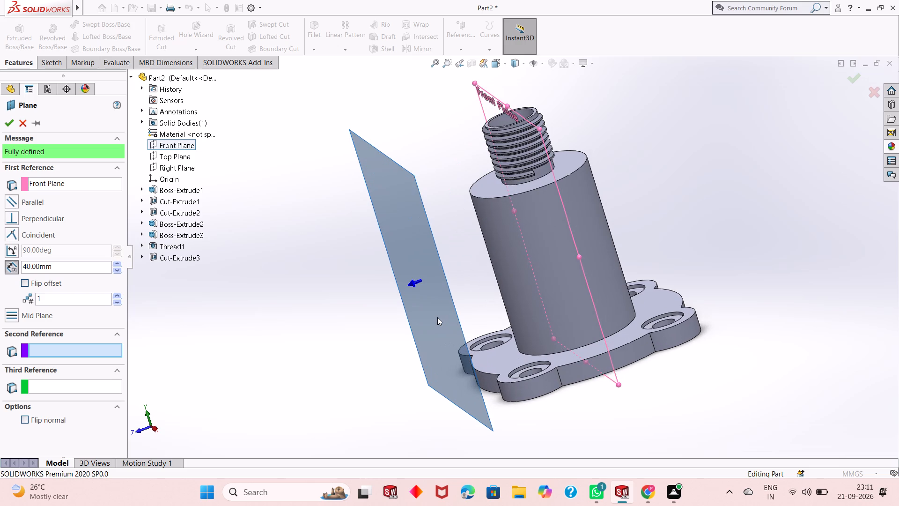
scroll(437, 317, down, 1)
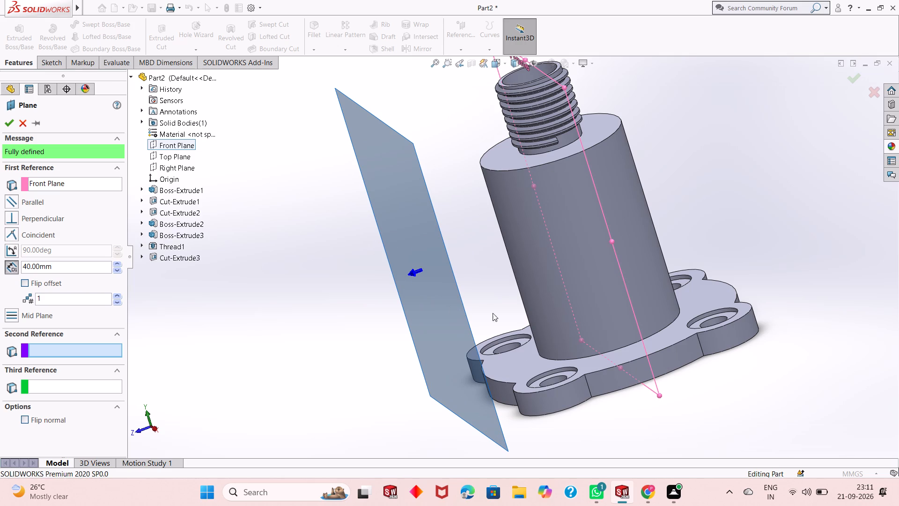
scroll(495, 313, up, 2)
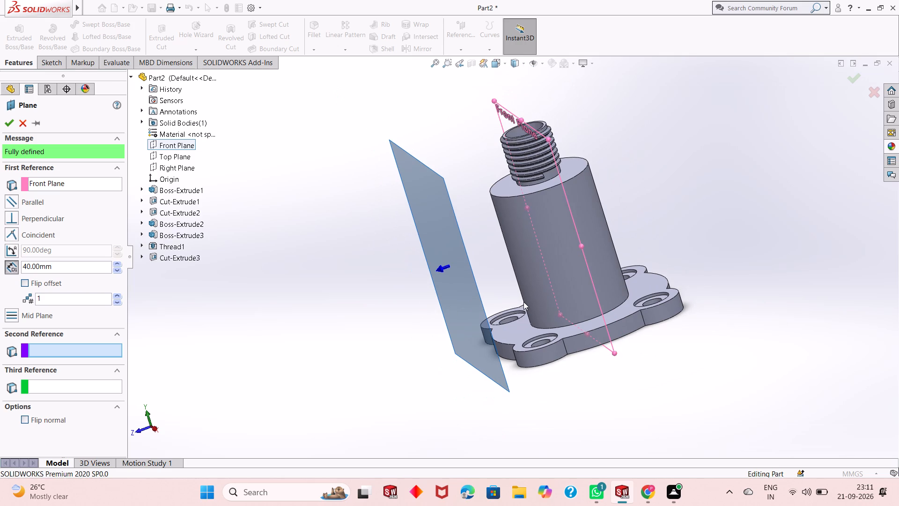
scroll(523, 302, down, 1)
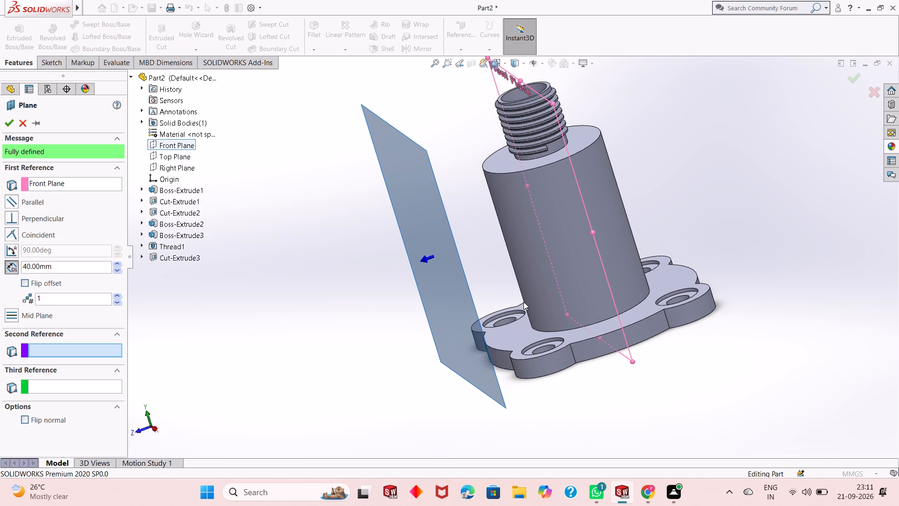
scroll(523, 302, up, 3)
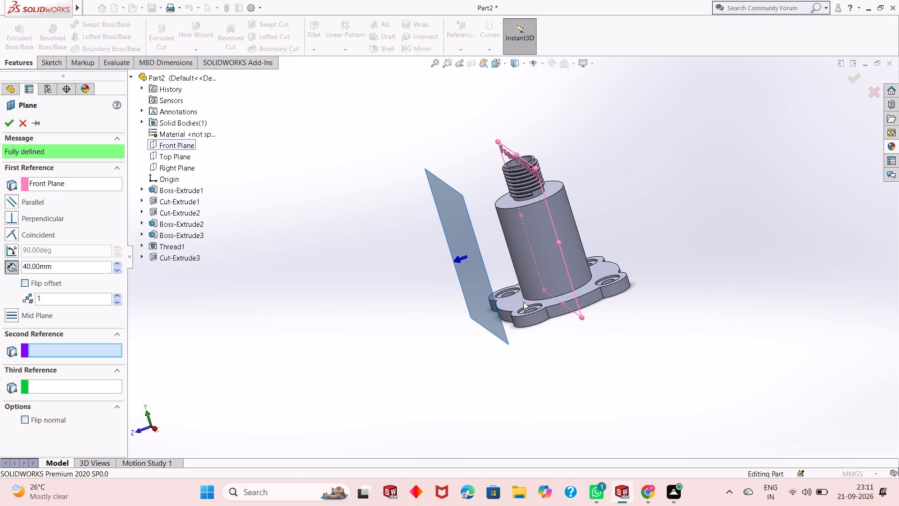
scroll(548, 298, down, 2)
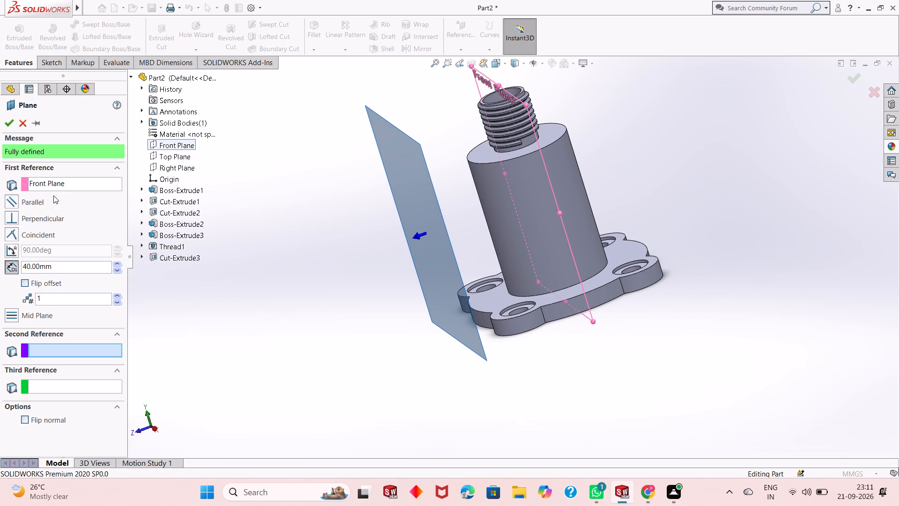
Set the plane's offset from the Front Plane to 40 mm and create the plane.
double_click(66, 266)
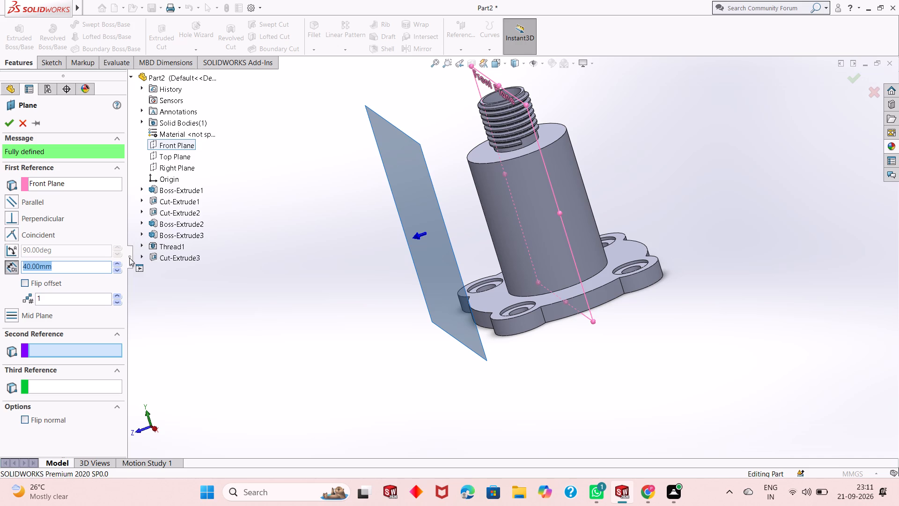
key(4)
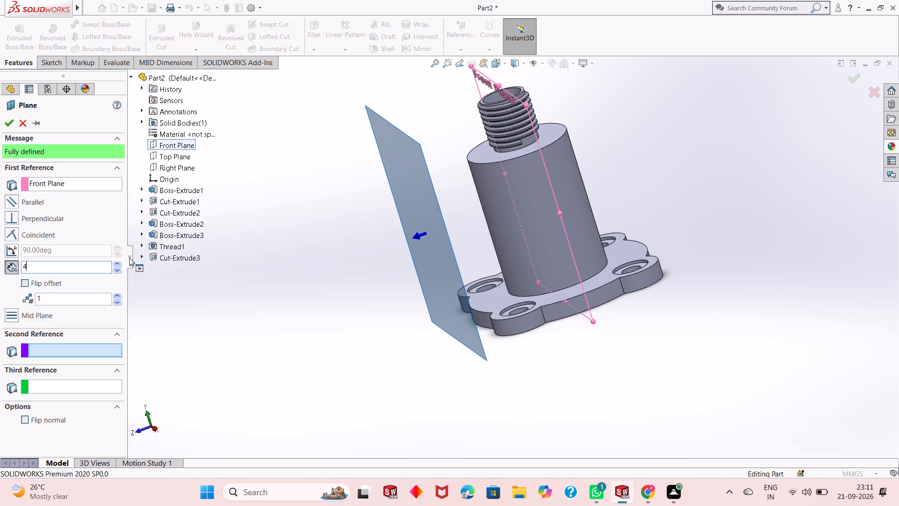
key(0)
key(Return)
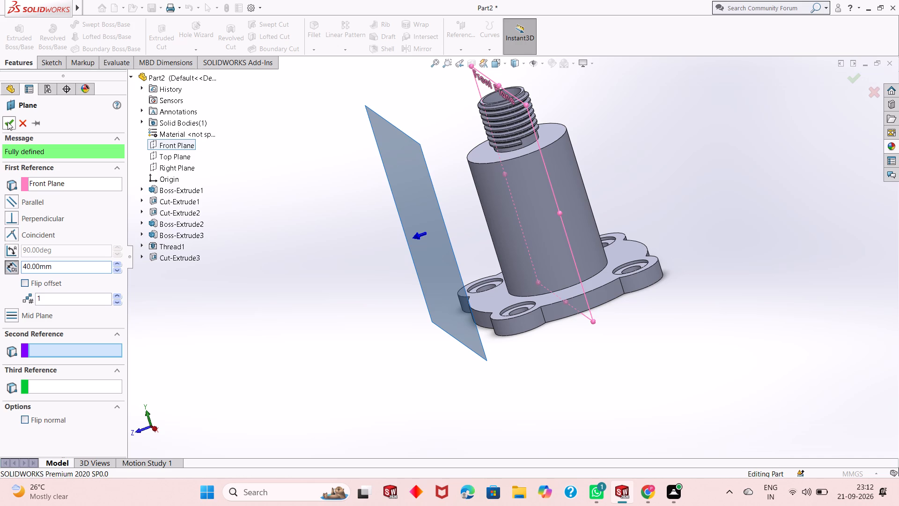
click(7, 122)
click(237, 285)
Examine the new offset plane's position in front of the part from several angles.
middle_drag(313, 272, 326, 240)
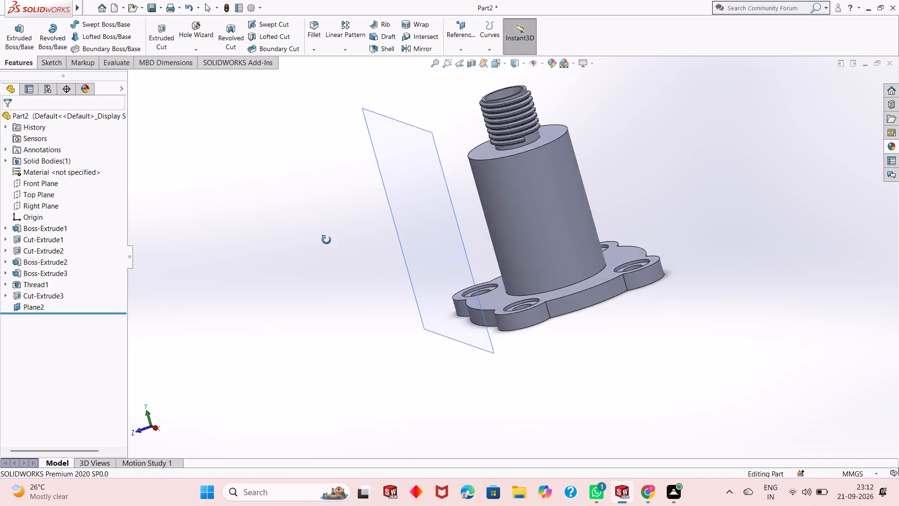
middle_drag(326, 240, 301, 243)
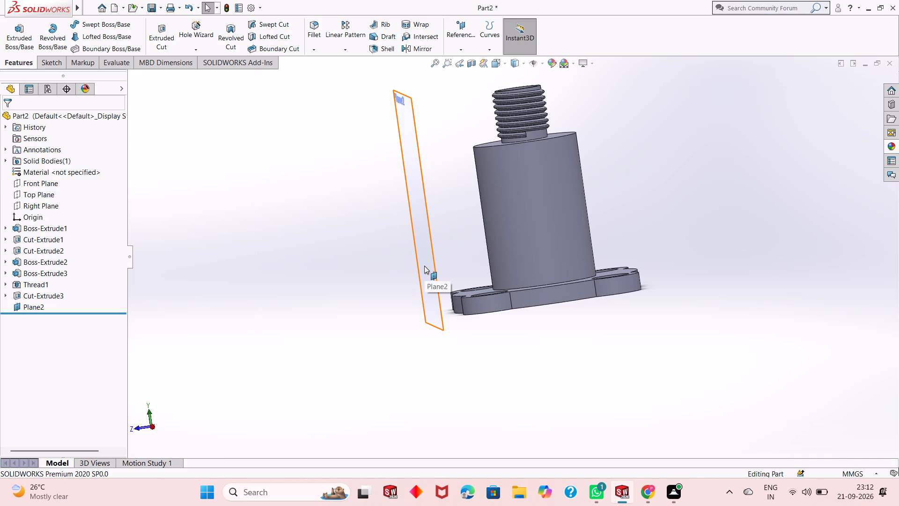
scroll(456, 270, down, 1)
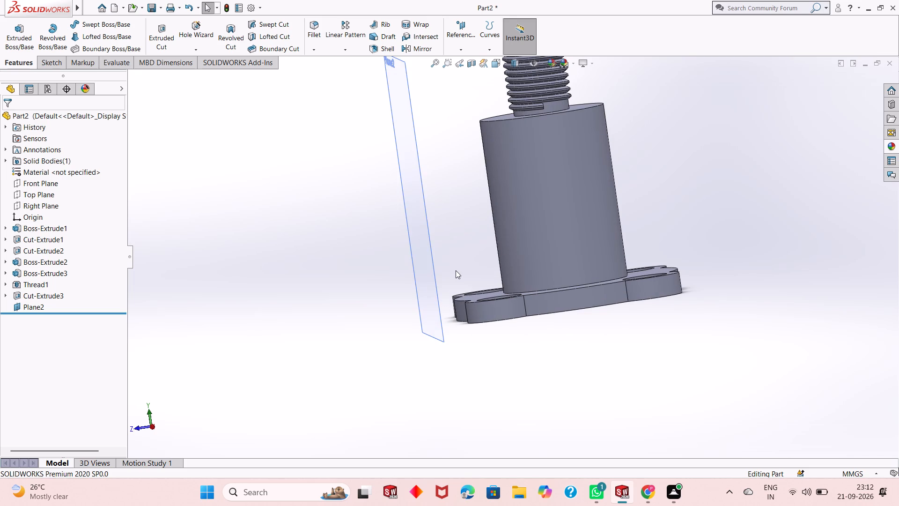
scroll(456, 270, down, 3)
scroll(456, 270, up, 2)
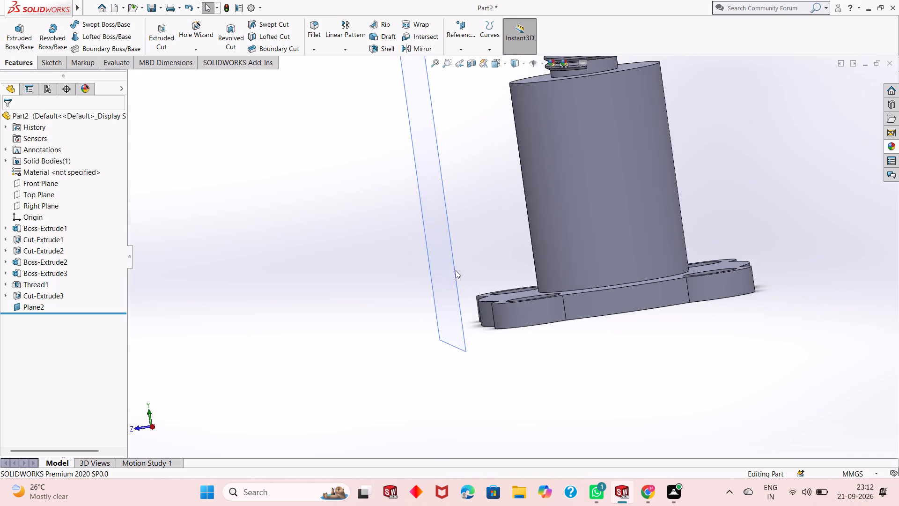
scroll(456, 270, up, 2)
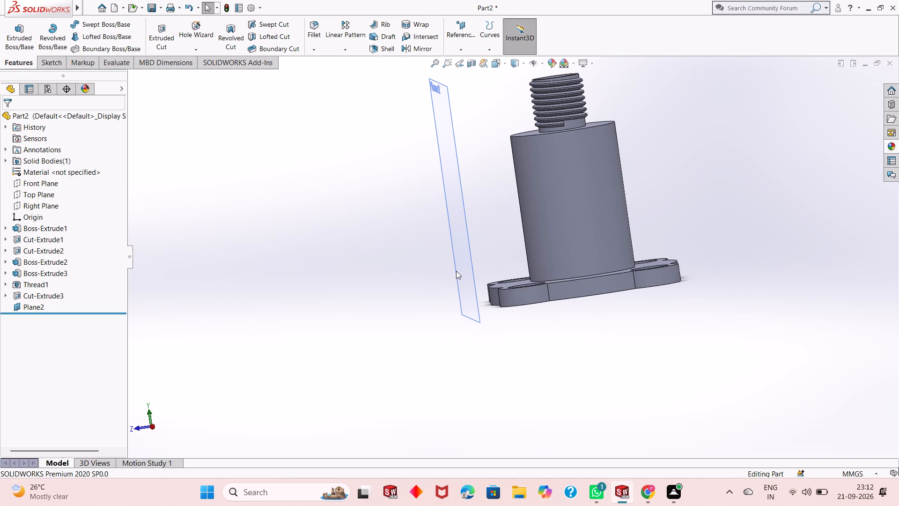
scroll(456, 271, down, 2)
scroll(456, 271, up, 5)
scroll(534, 135, down, 3)
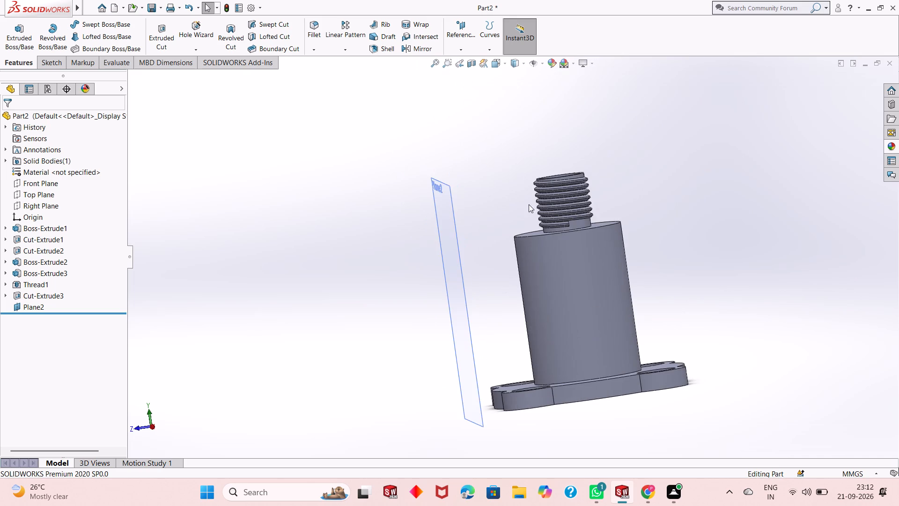
middle_drag(522, 245, 505, 256)
middle_drag(512, 253, 522, 247)
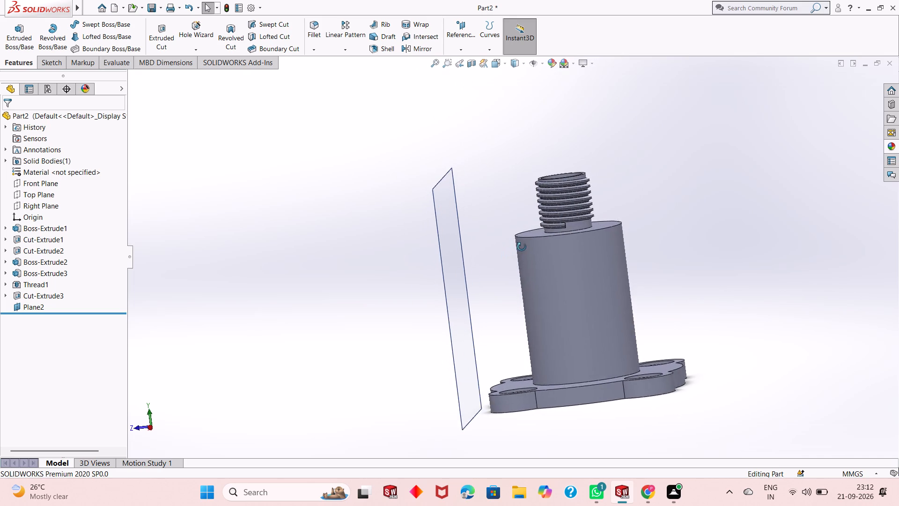
middle_drag(522, 247, 530, 242)
middle_click(545, 238)
click(408, 211)
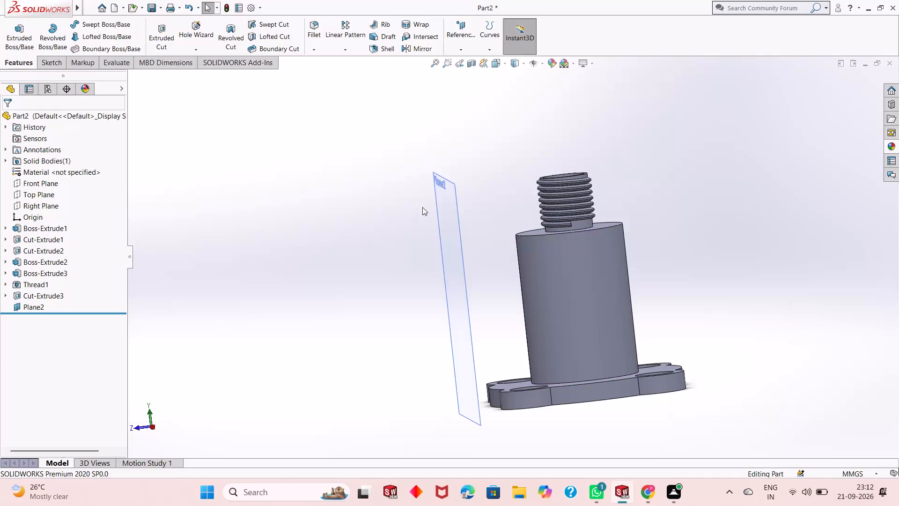
Sketch a circle about 24 mm in diameter on the new offset plane, centred on the cylinder's axis about 31 mm above the origin.
click(443, 204)
click(485, 178)
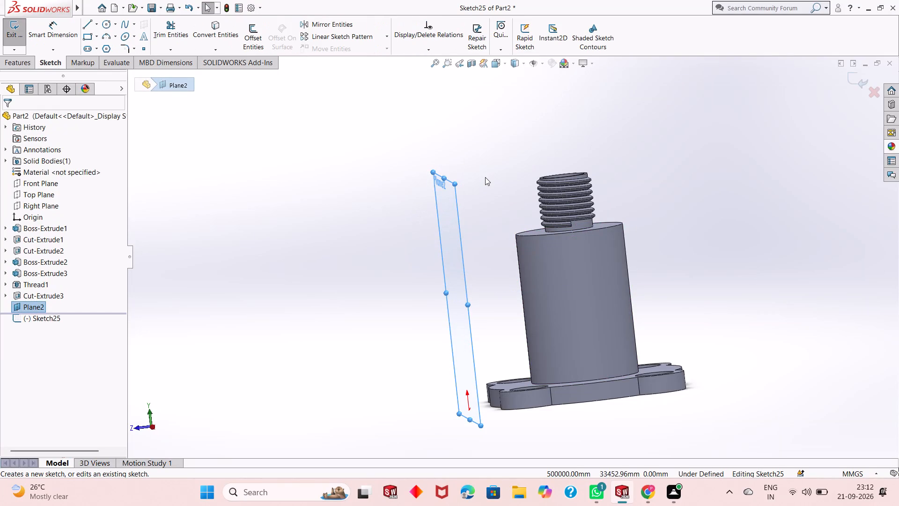
key(ctrl+8)
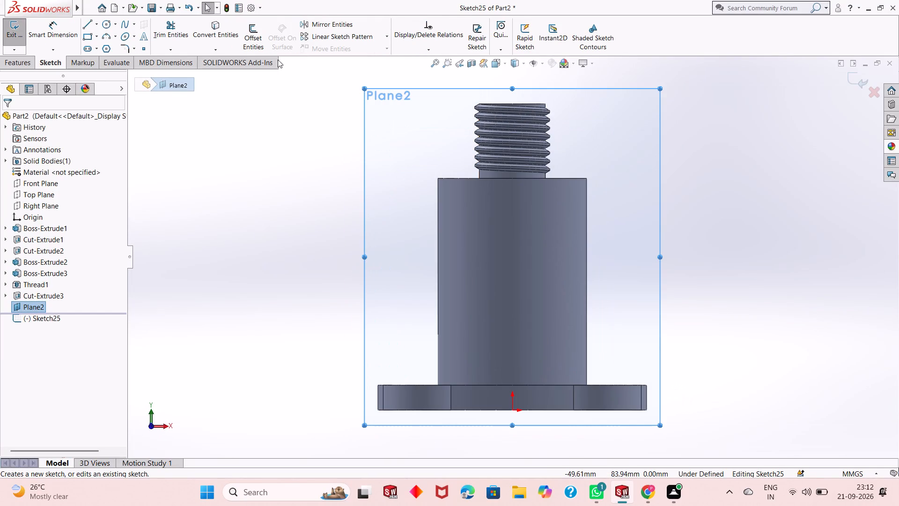
click(106, 25)
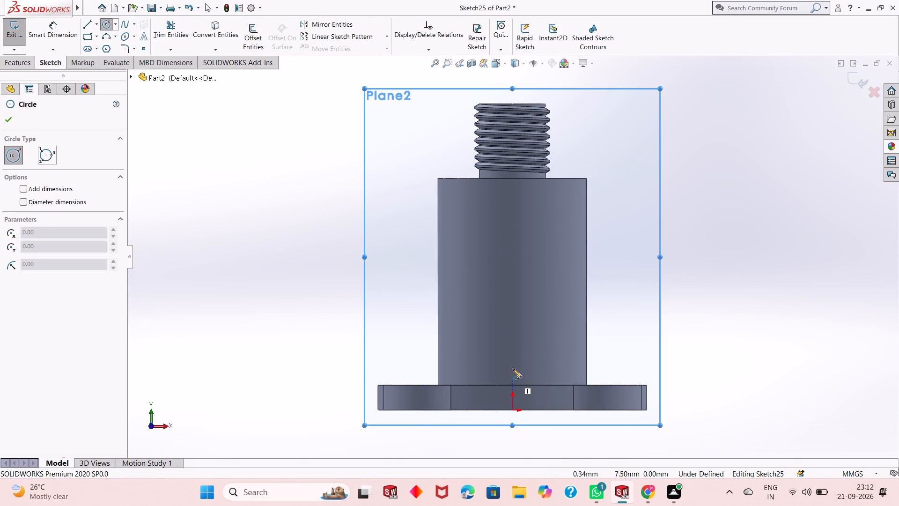
click(512, 281)
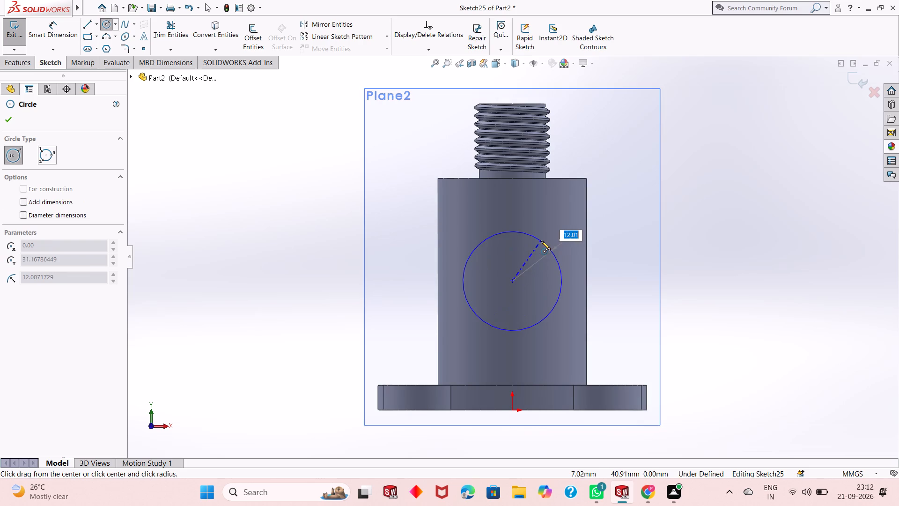
click(541, 241)
right_click(541, 241)
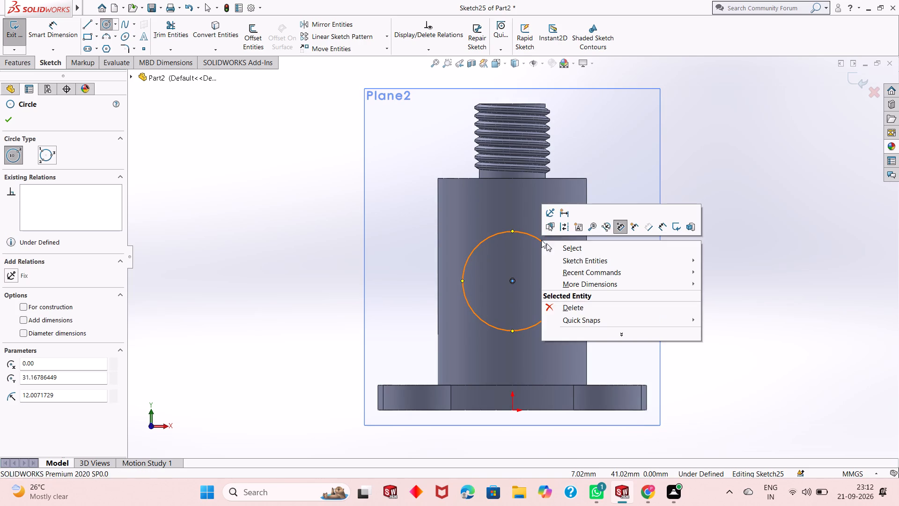
click(556, 246)
Dimension the circle's diameter at 32 mm.
click(53, 30)
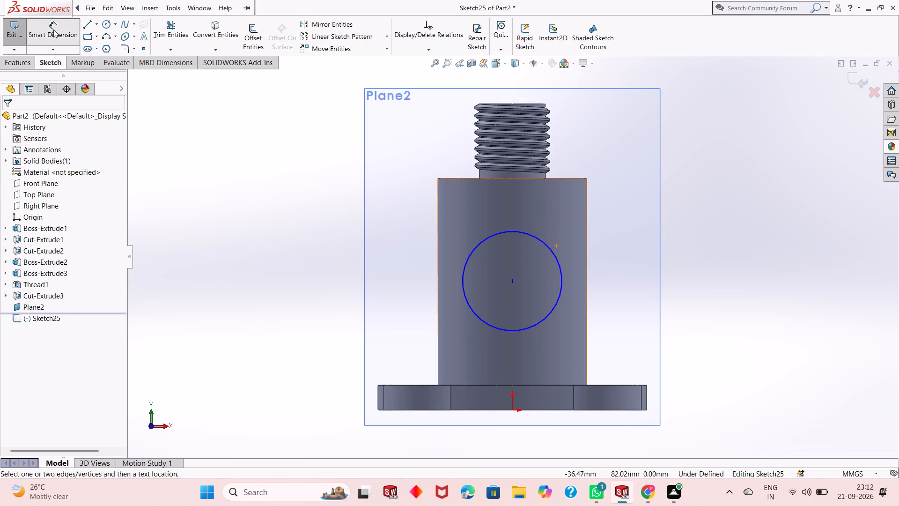
click(462, 284)
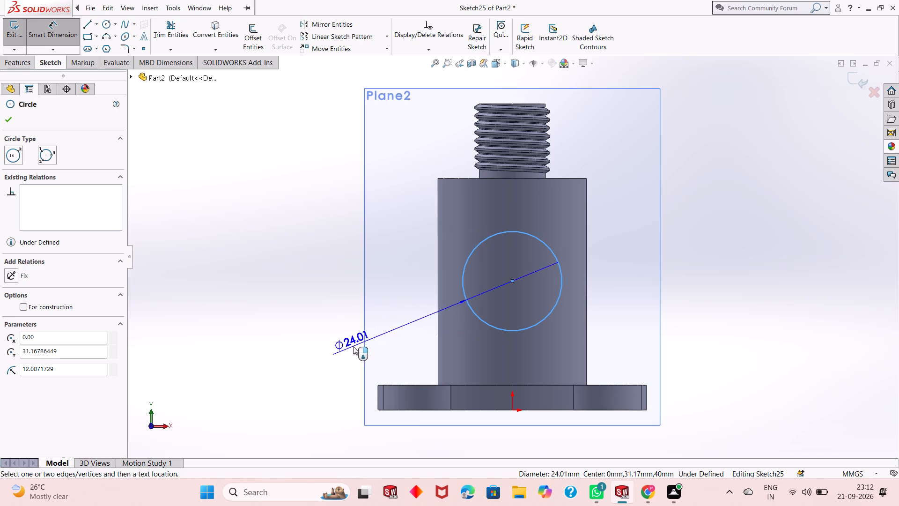
click(335, 347)
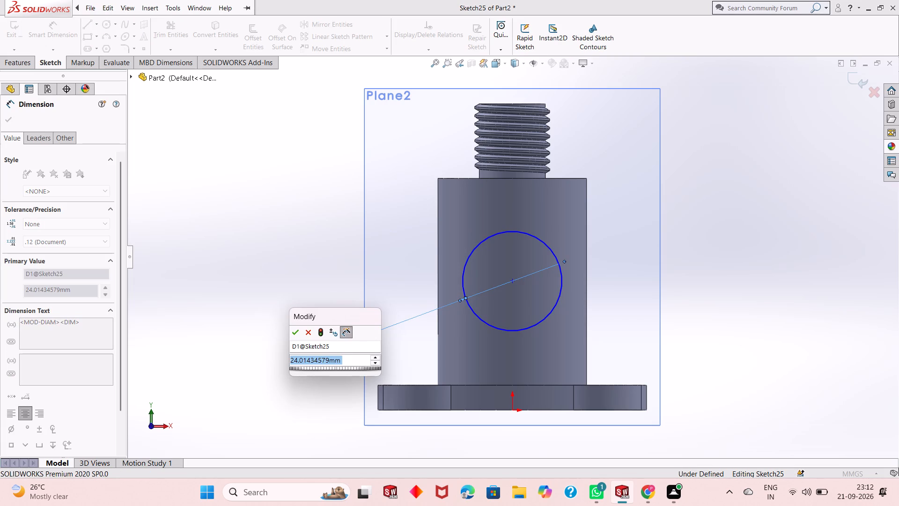
text(32)
key(Return)
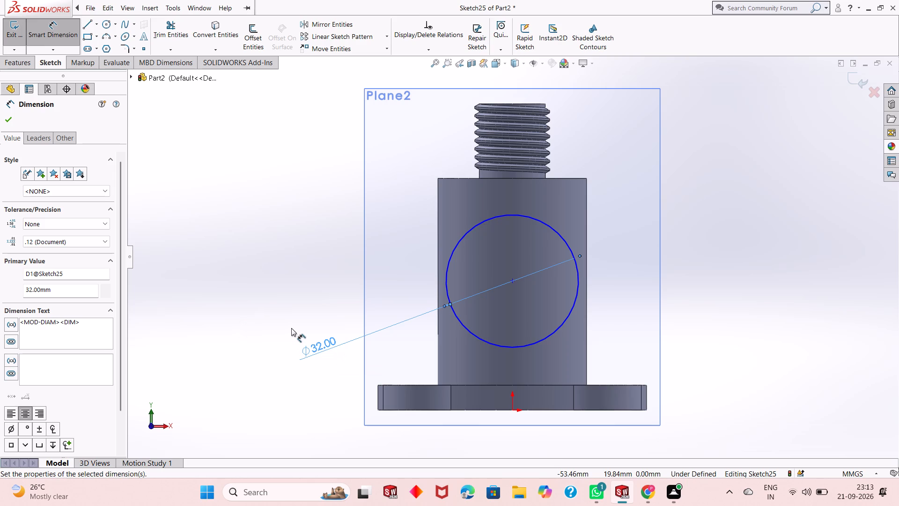
click(11, 120)
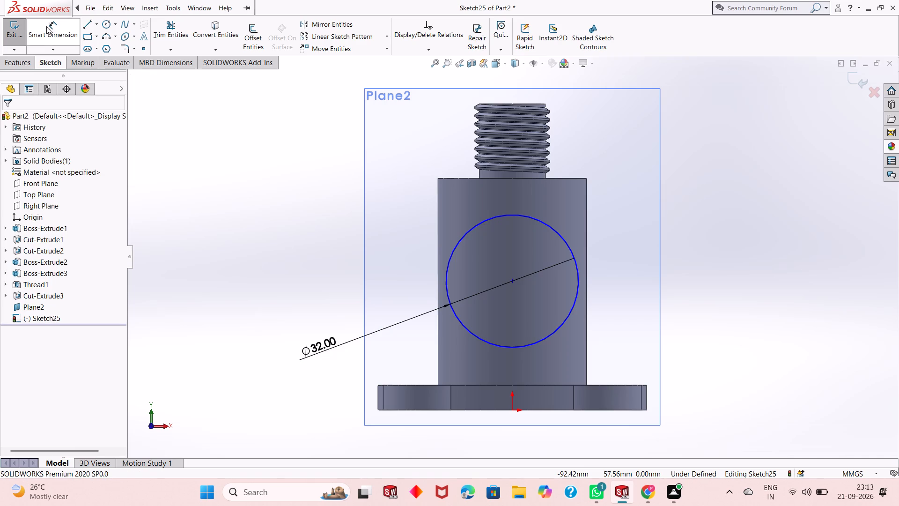
Dimension the circle's centre at 28 mm vertically above the origin.
click(59, 30)
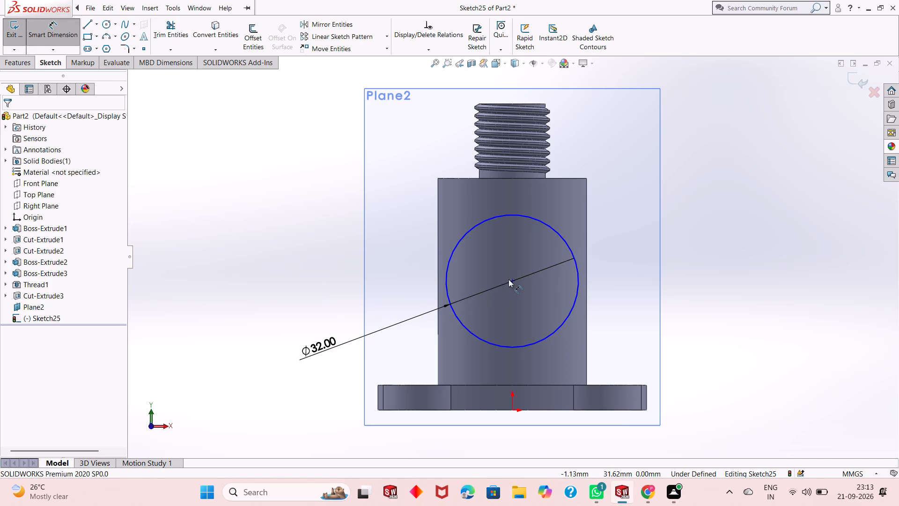
click(510, 279)
click(510, 412)
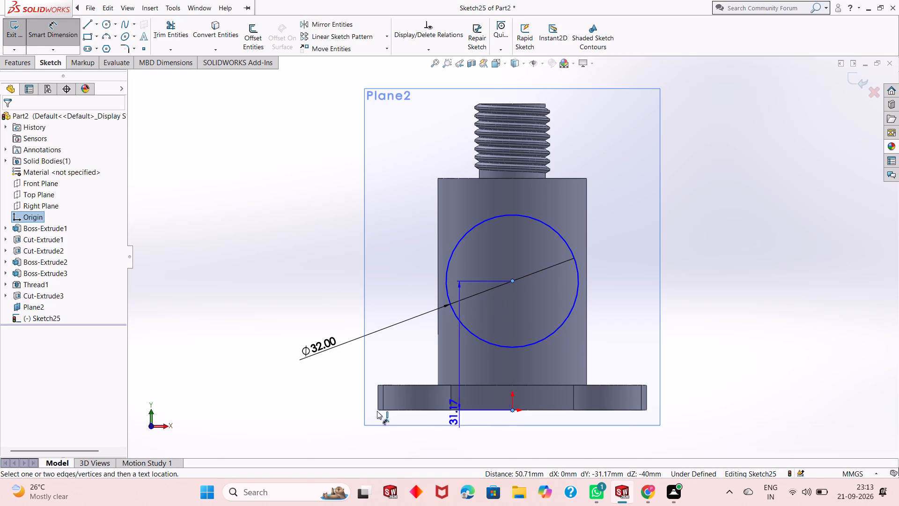
click(236, 418)
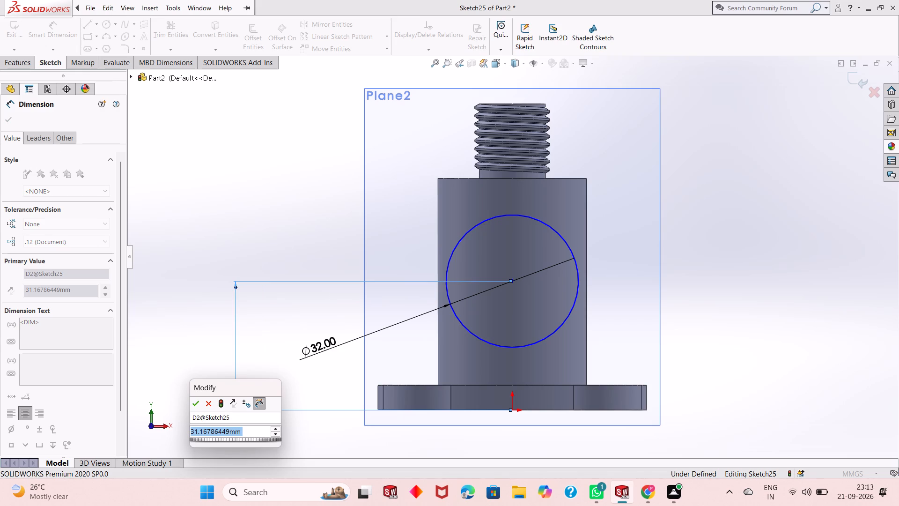
text(28)
key(Return)
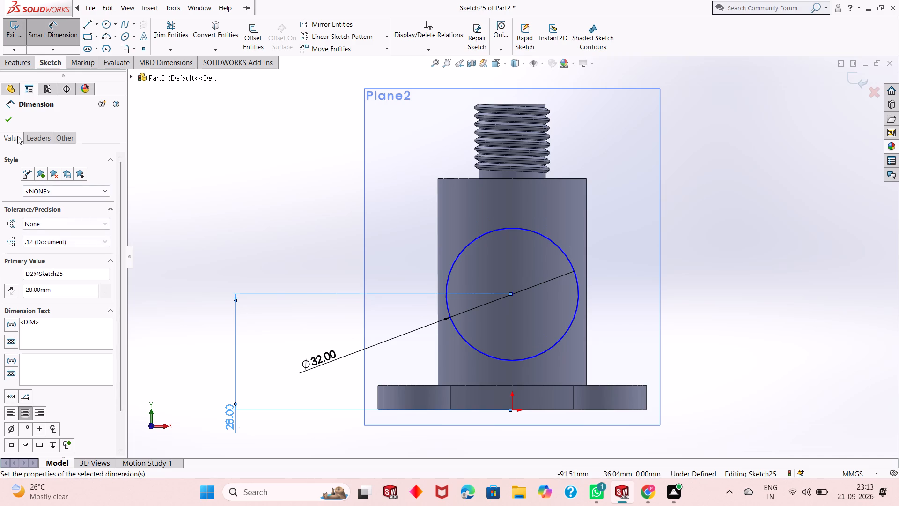
click(8, 119)
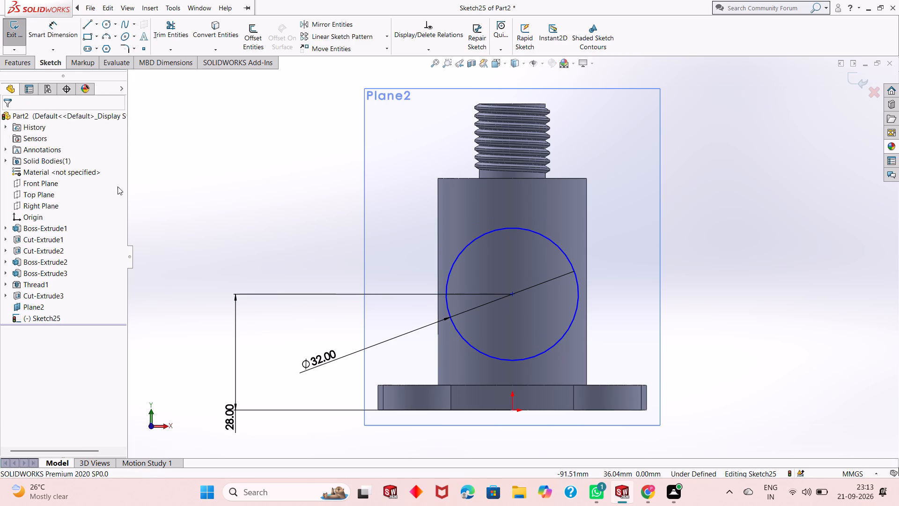
right_click(215, 182)
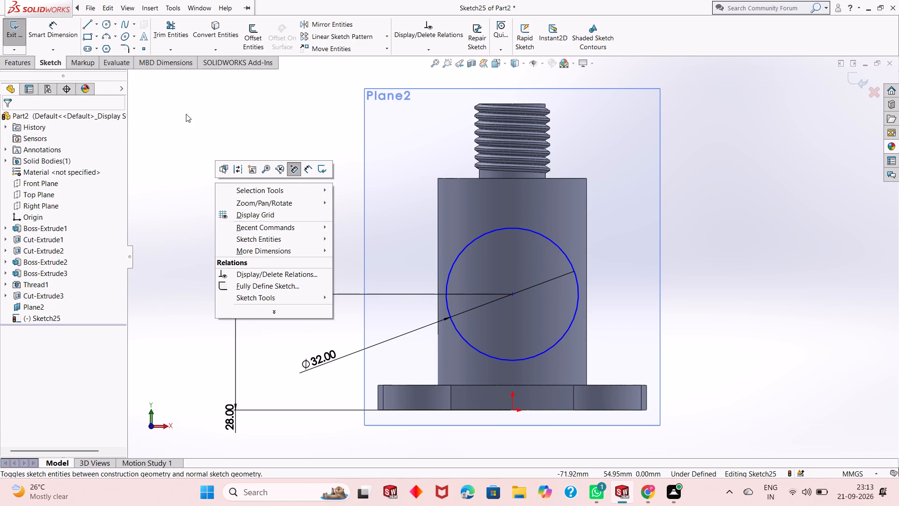
click(186, 114)
Extrude the 32 mm circle 24 mm blind, with the direction reversed towards the cylinder and the result merged.
middle_drag(507, 321, 449, 330)
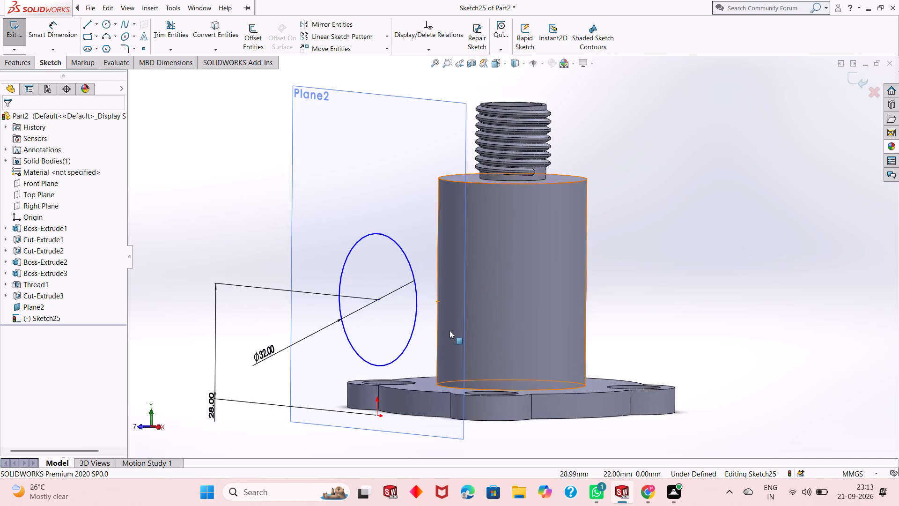
scroll(435, 325, up, 1)
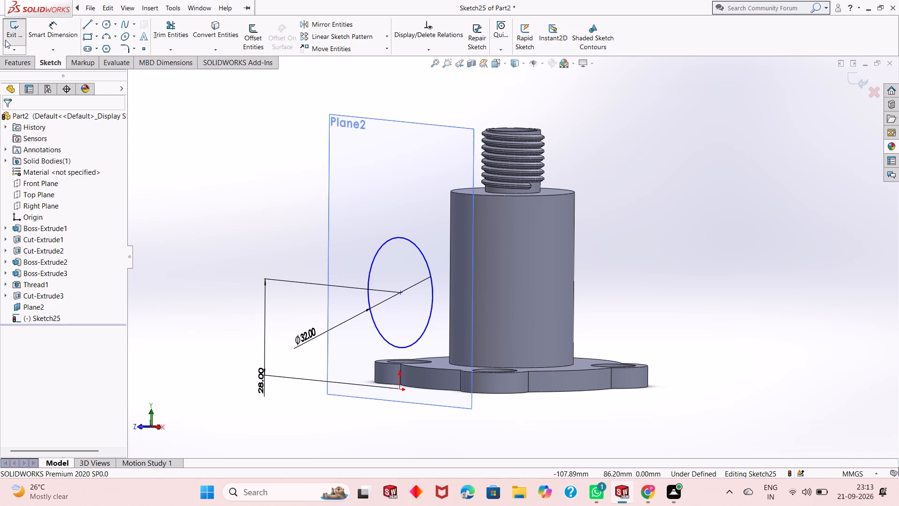
click(16, 62)
click(9, 45)
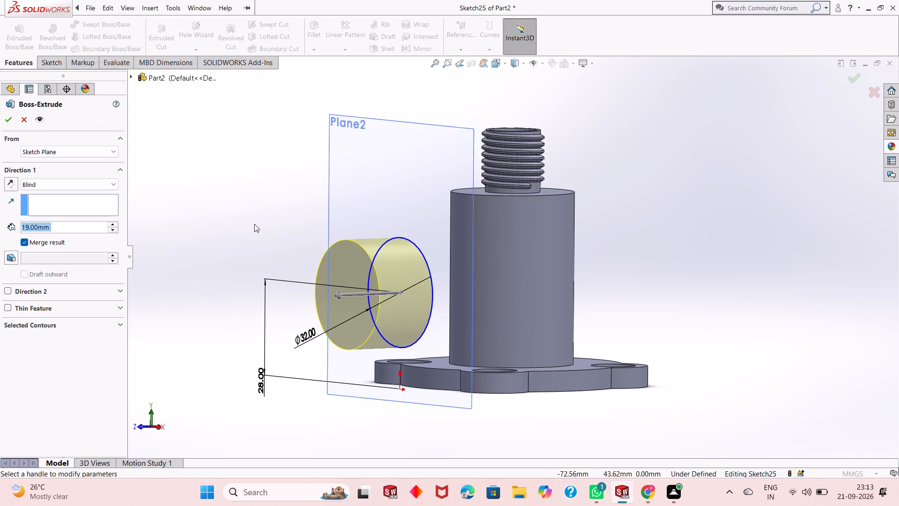
click(7, 187)
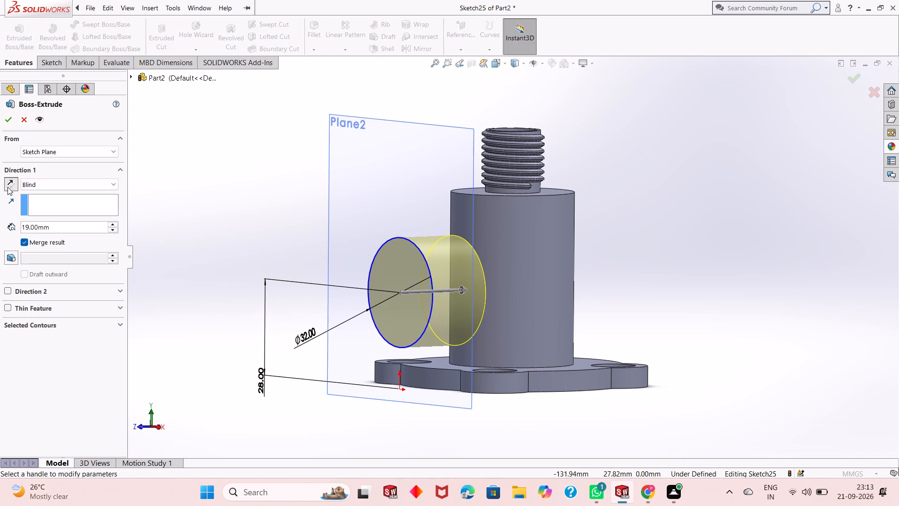
middle_drag(541, 326, 493, 344)
middle_drag(495, 334, 502, 323)
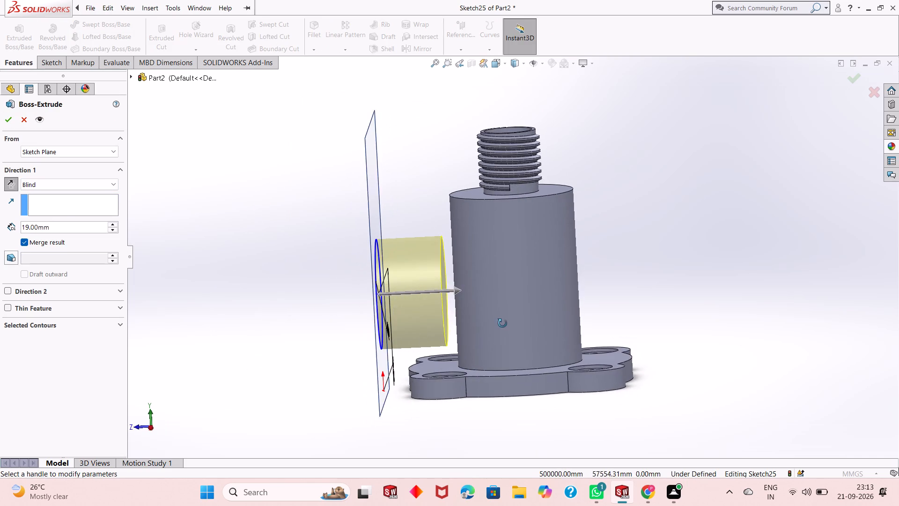
middle_drag(502, 323, 507, 337)
double_click(83, 229)
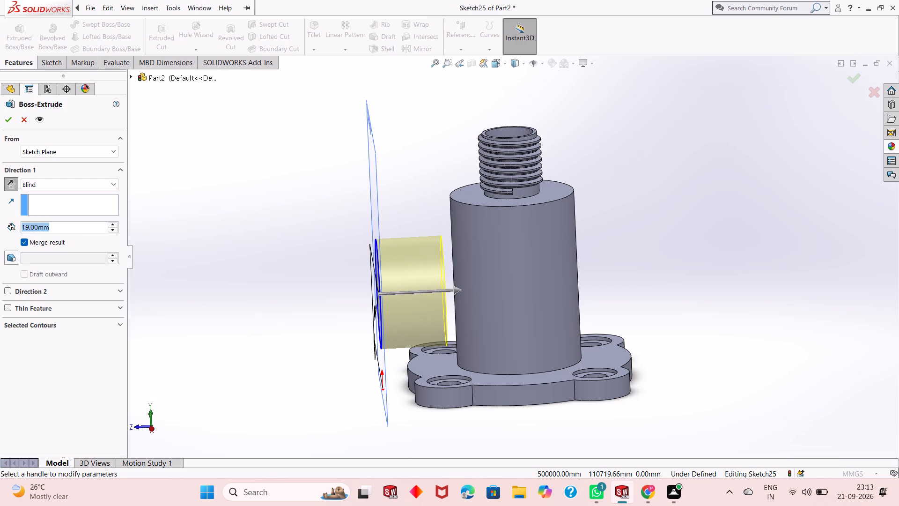
text(24)
key(Return)
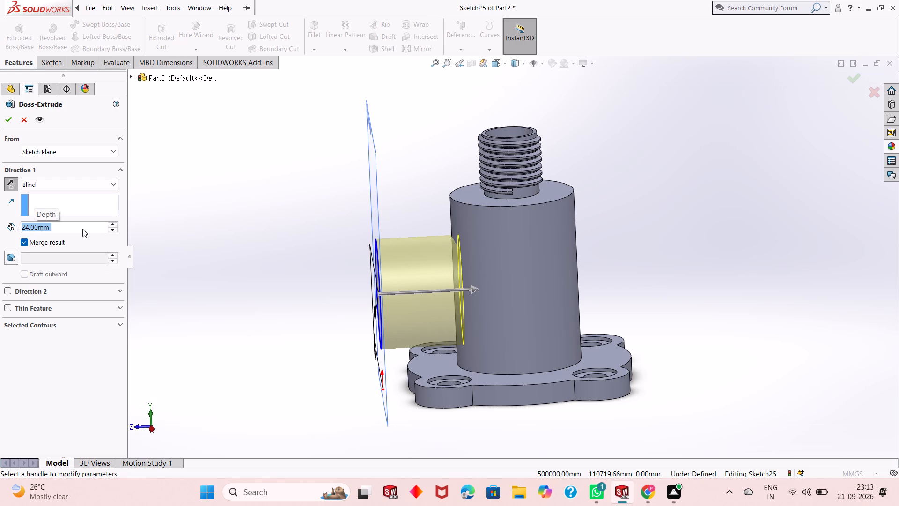
middle_drag(213, 264, 233, 298)
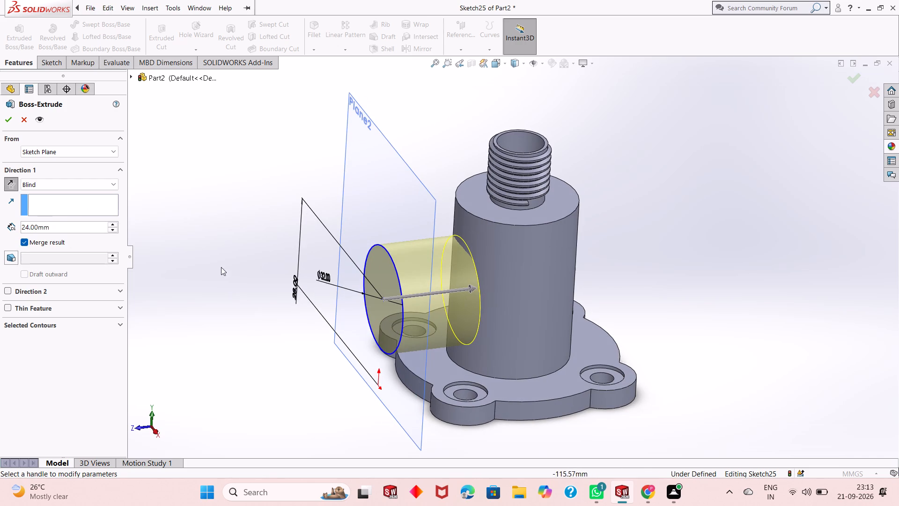
click(7, 124)
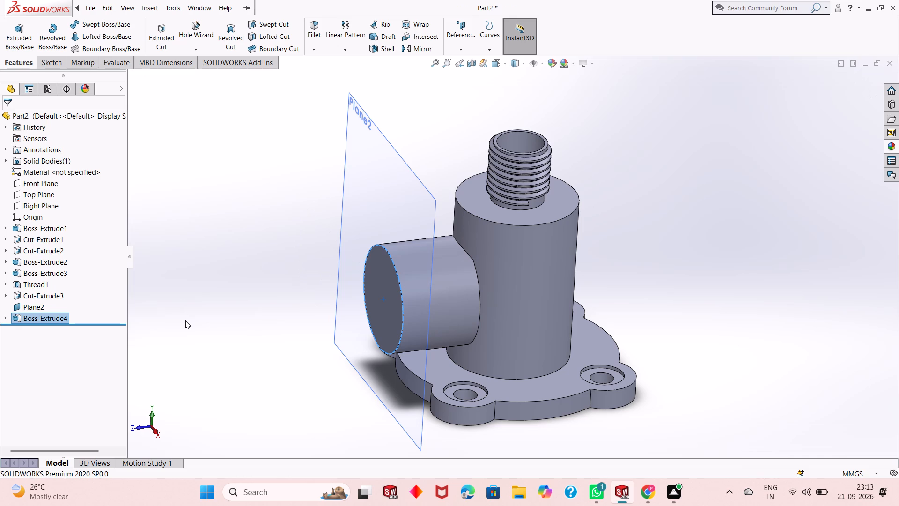
Examine the junction between the new side boss and the vertical cylinder from several angles.
scroll(411, 298, down, 3)
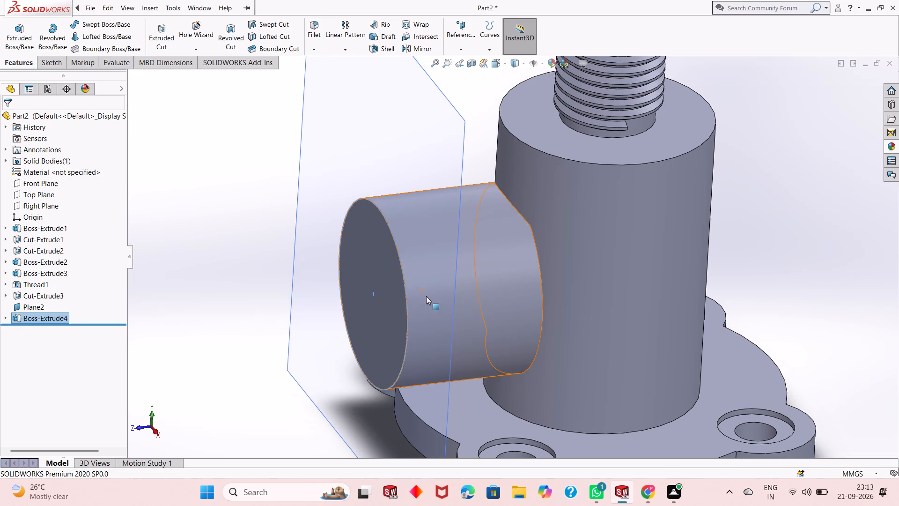
scroll(505, 233, down, 2)
scroll(505, 232, up, 5)
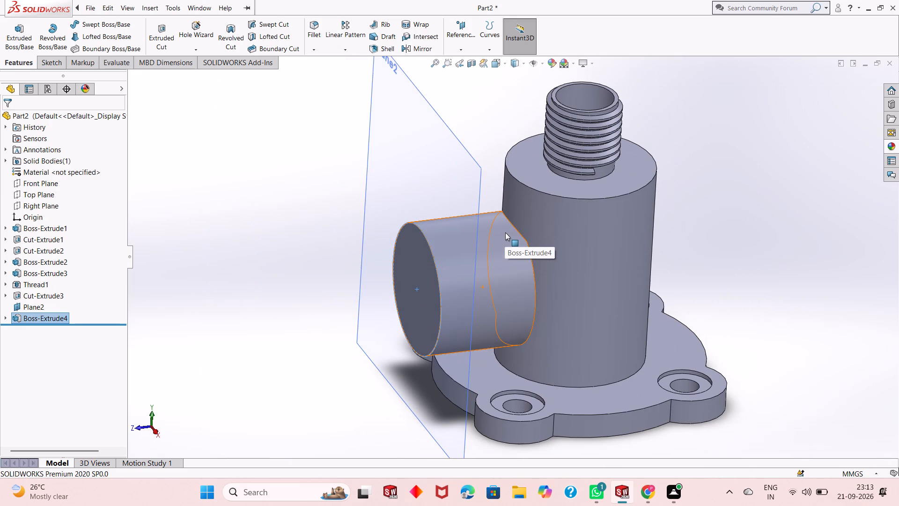
scroll(505, 232, down, 1)
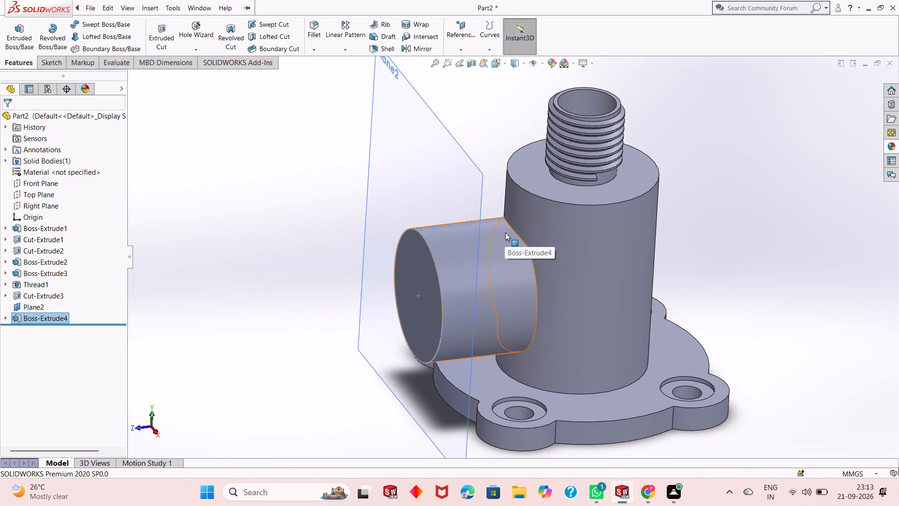
key(0)
scroll(505, 232, down, 1)
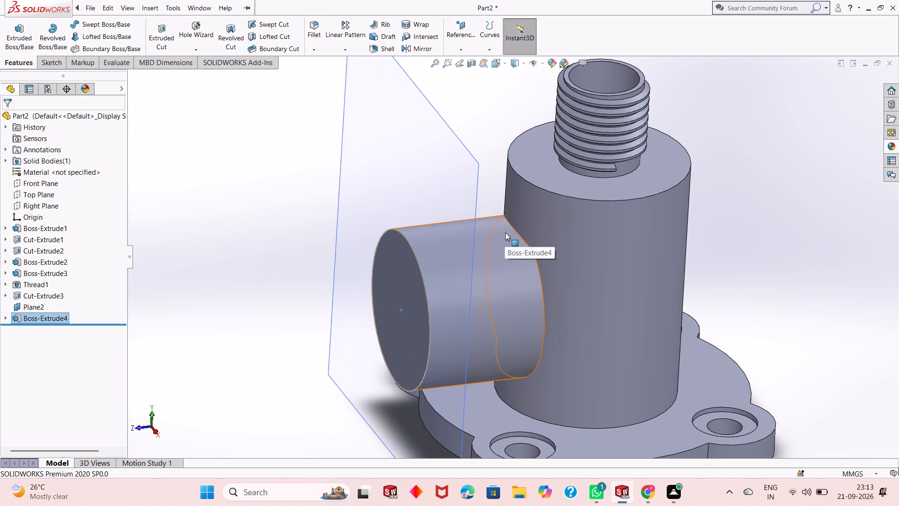
scroll(505, 232, down, 1)
scroll(505, 232, up, 2)
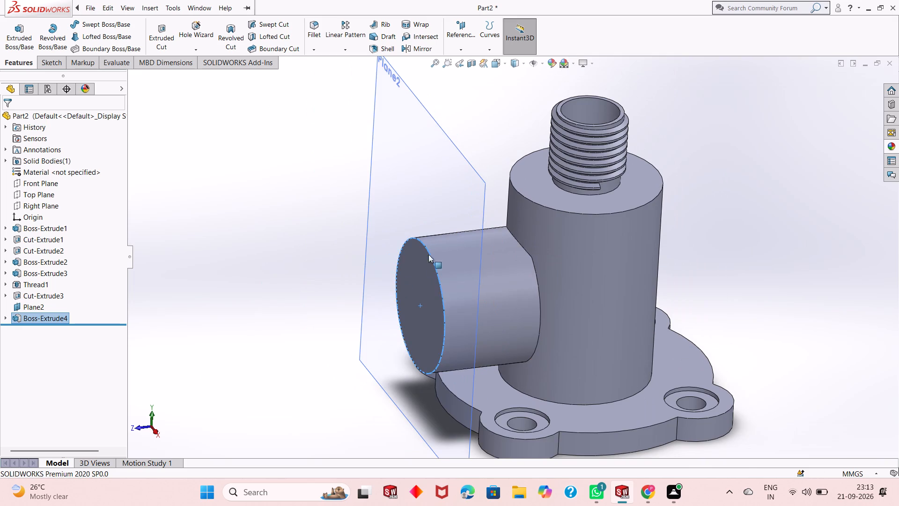
middle_drag(448, 252, 420, 244)
middle_drag(458, 278, 447, 283)
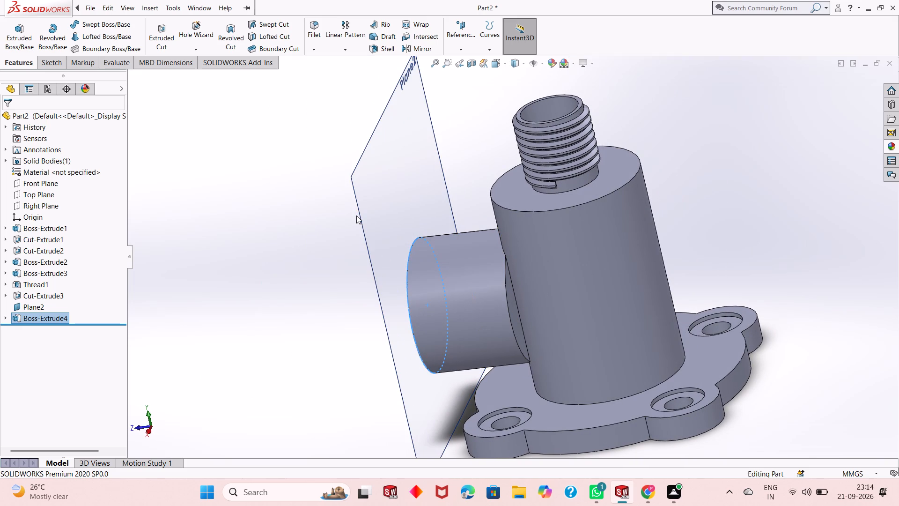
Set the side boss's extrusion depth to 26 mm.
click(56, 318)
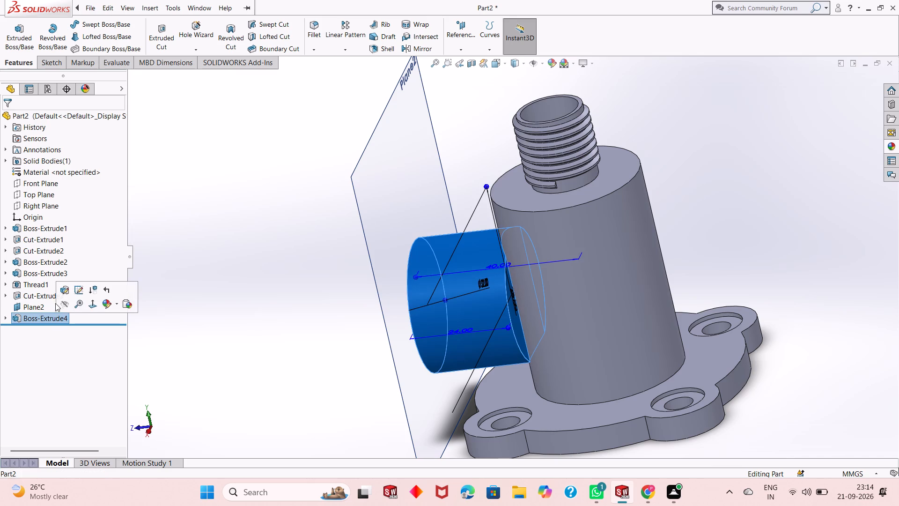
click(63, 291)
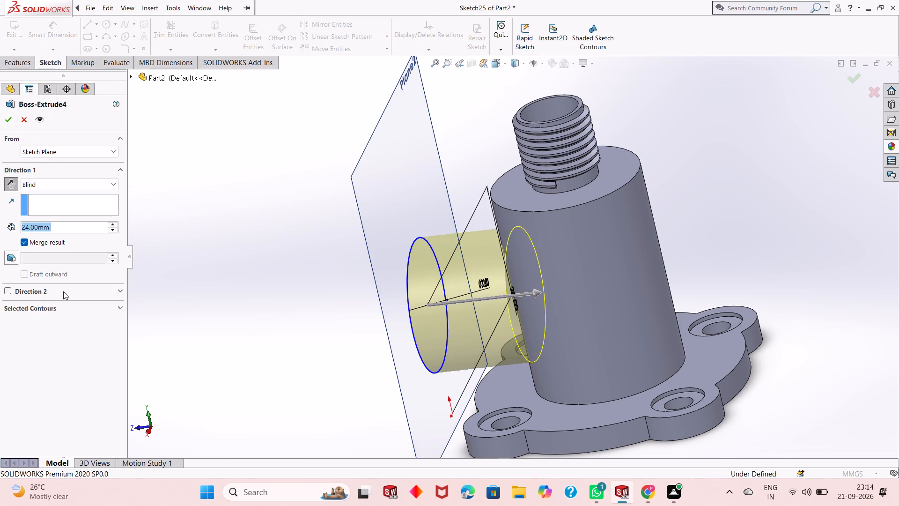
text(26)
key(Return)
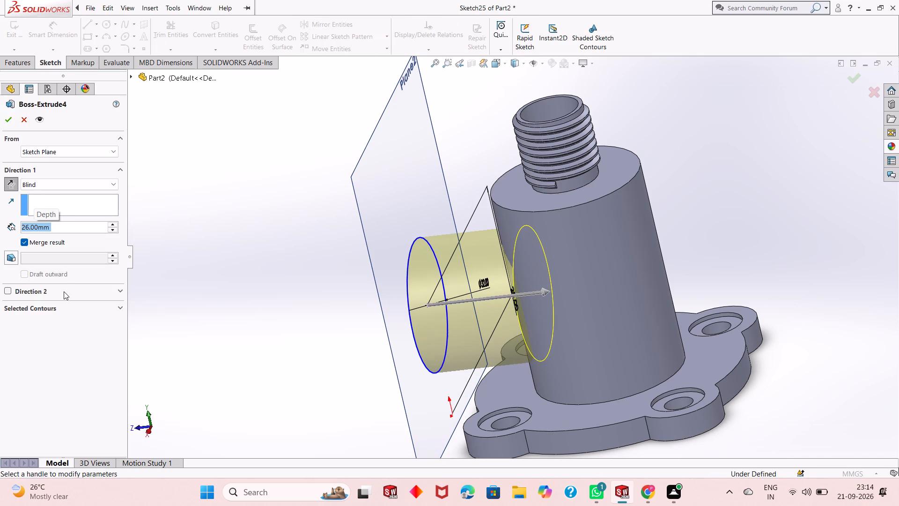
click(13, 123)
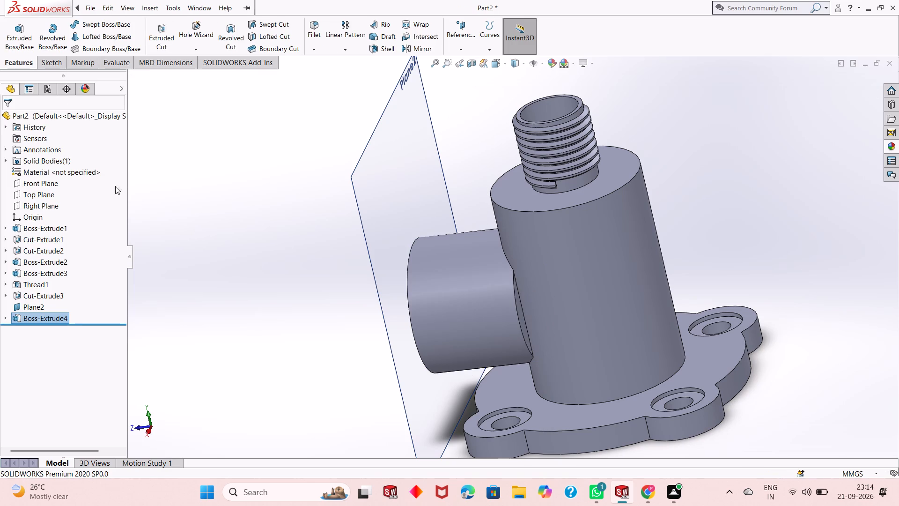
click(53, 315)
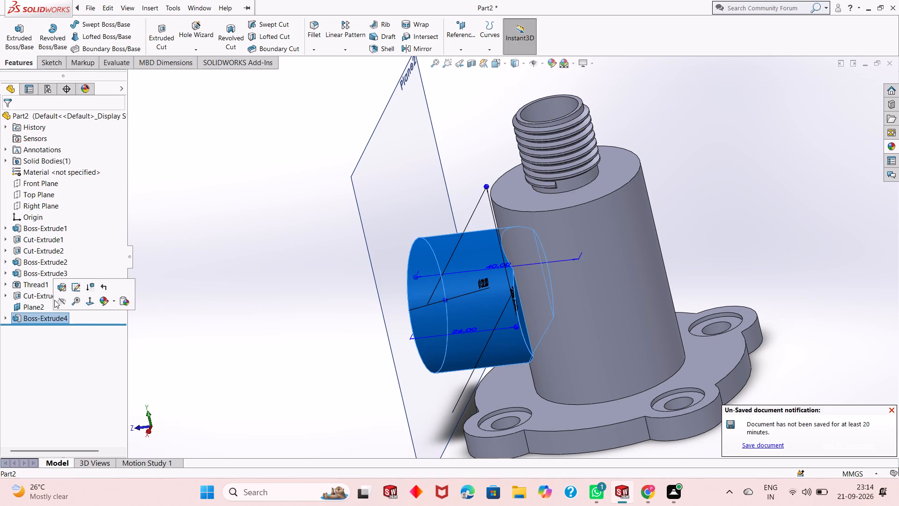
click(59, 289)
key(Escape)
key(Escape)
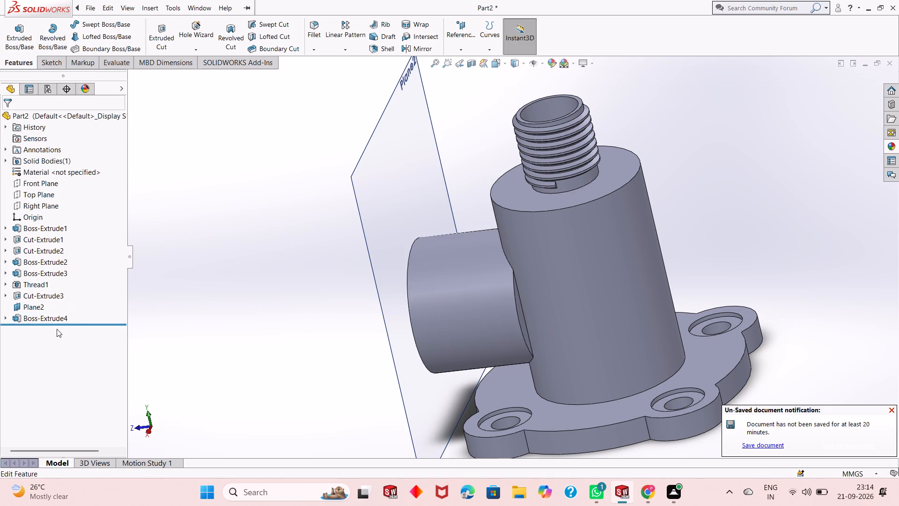
Set the side boss's extrusion depth to 30 mm.
click(57, 319)
click(63, 294)
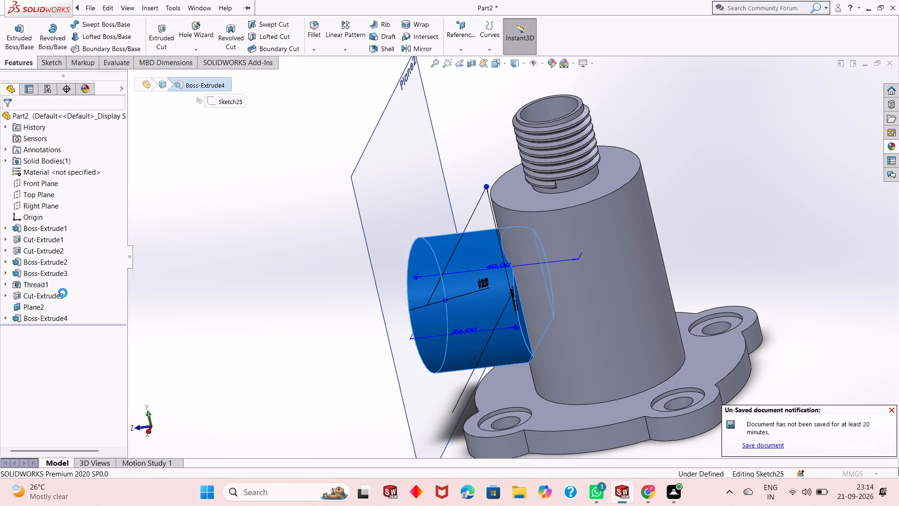
text(30)
key(Return)
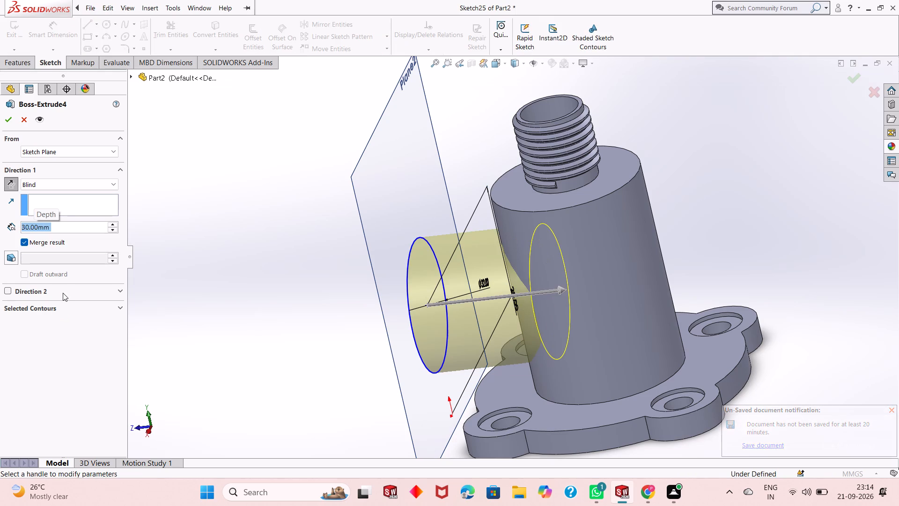
click(7, 115)
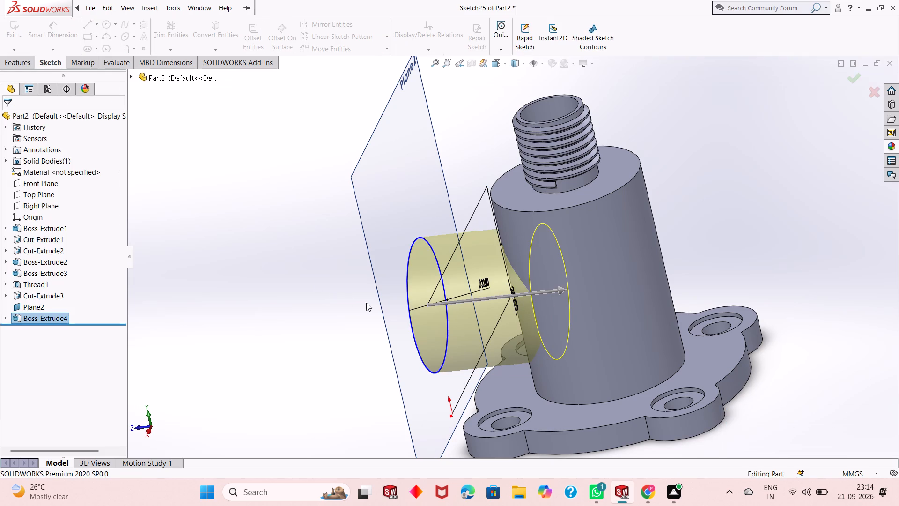
key(Escape)
Examine how the side boss meets the vertical cylinder's curved surface from several angles.
scroll(445, 290, up, 3)
scroll(508, 279, down, 7)
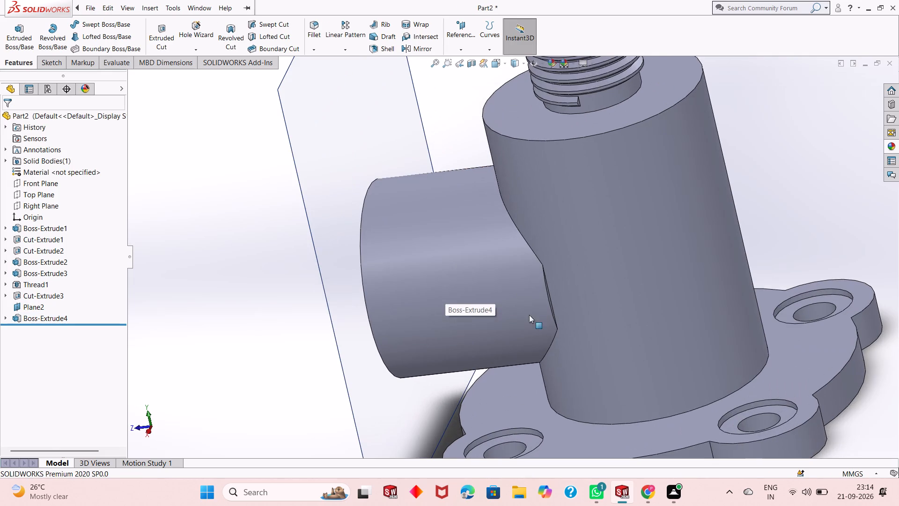
middle_drag(505, 324, 475, 339)
scroll(474, 312, down, 3)
scroll(473, 305, up, 9)
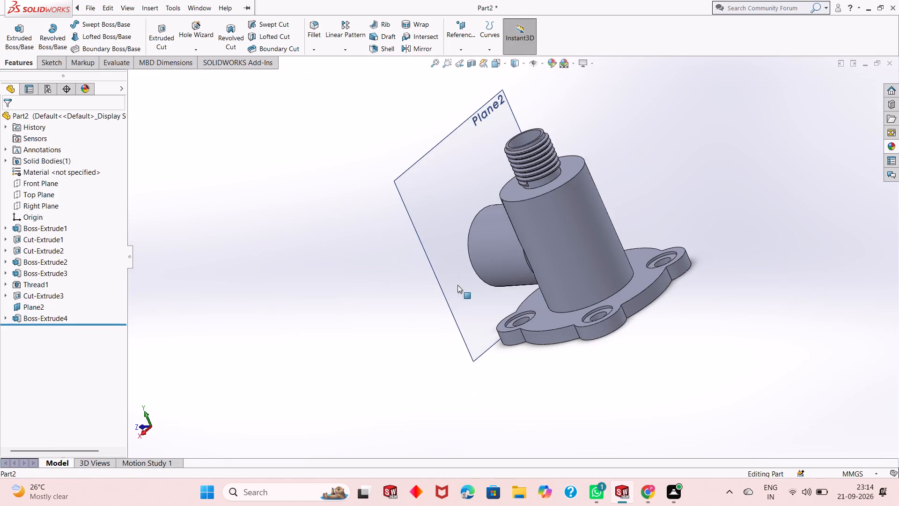
scroll(509, 259, up, 1)
middle_drag(509, 259, 535, 252)
scroll(538, 250, down, 4)
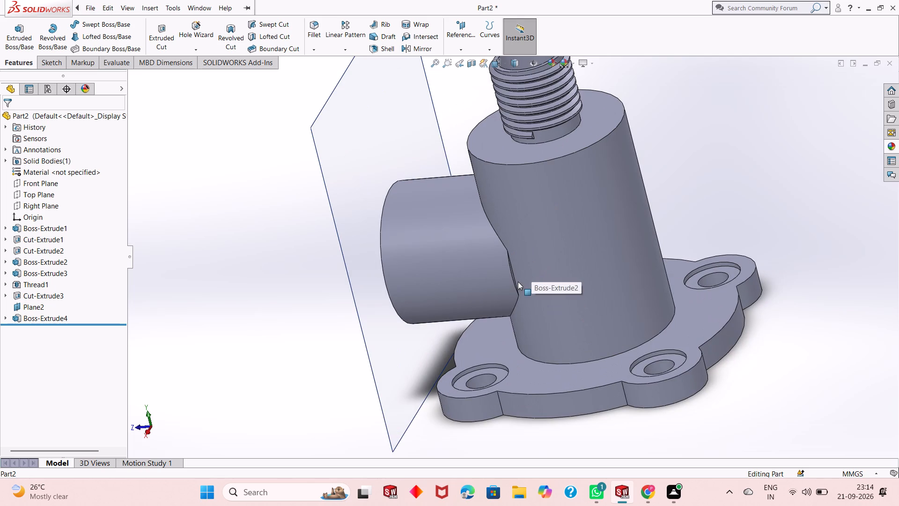
Set the side boss's extrusion depth to 33 mm.
click(62, 316)
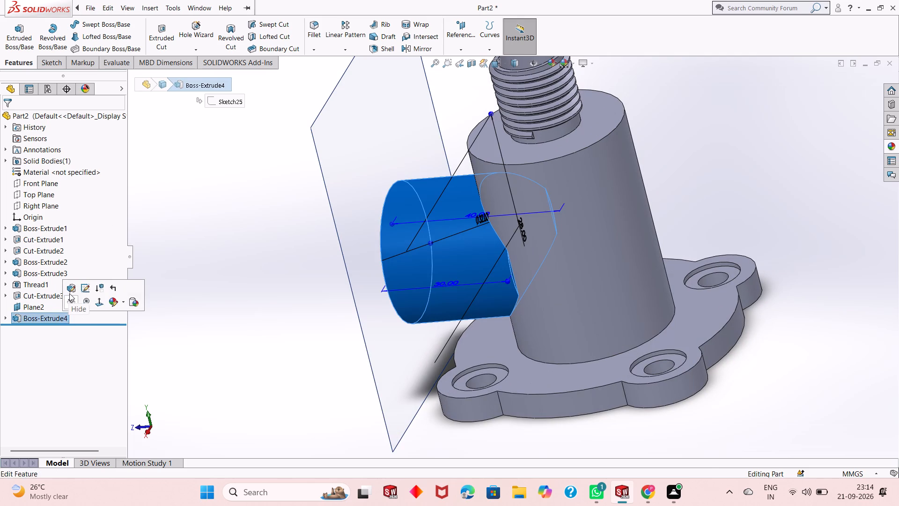
click(70, 291)
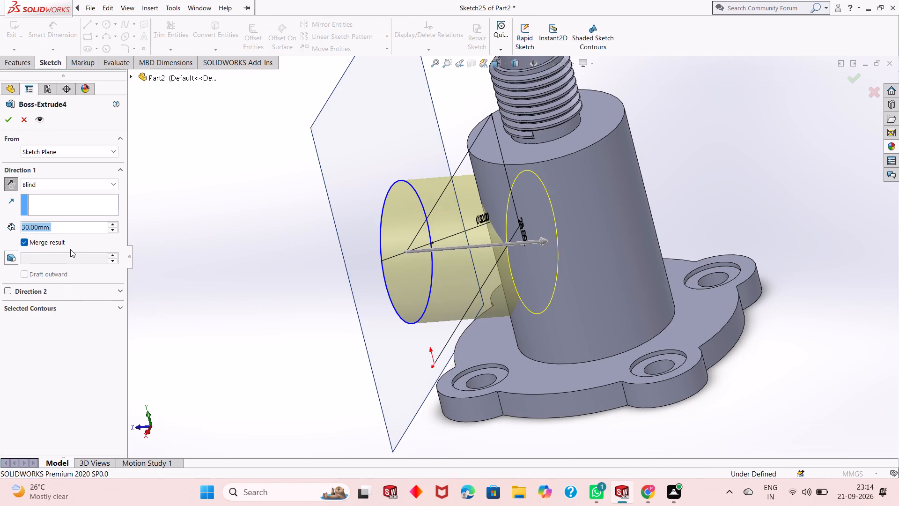
key(3)
key(2)
key(Return)
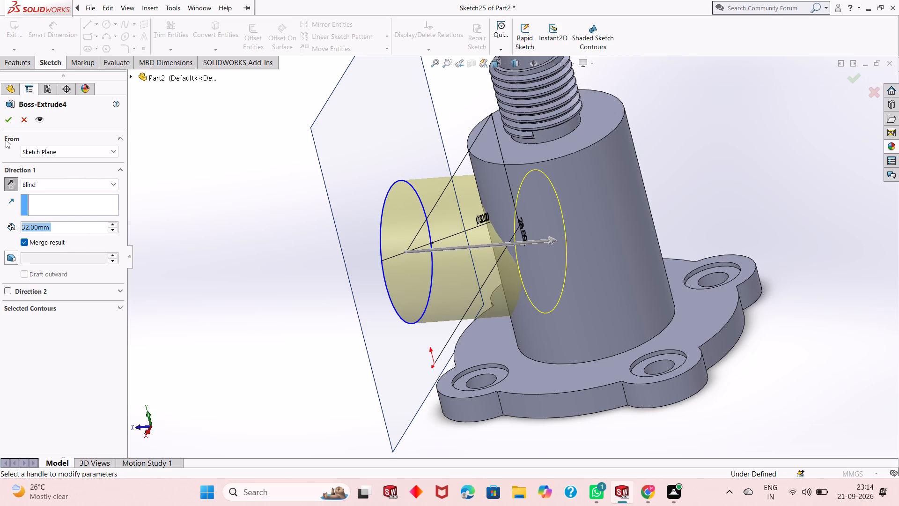
text(33)
key(Return)
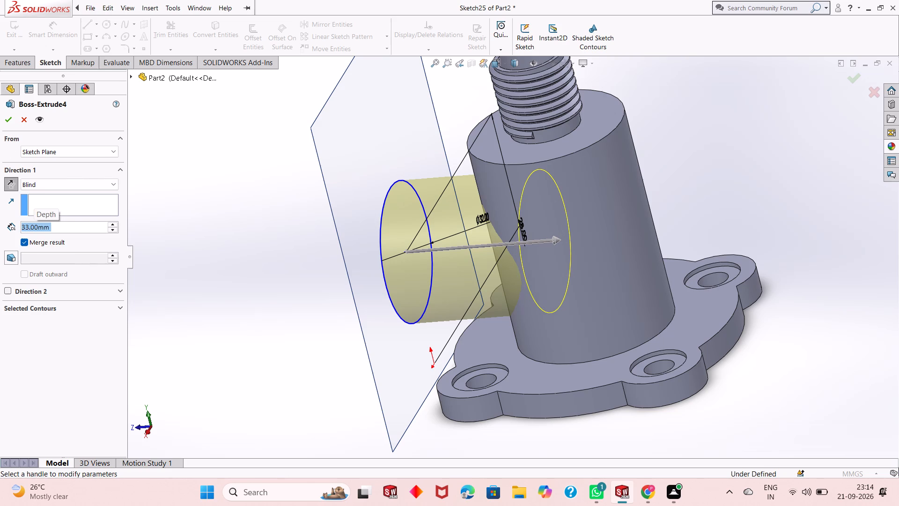
click(7, 119)
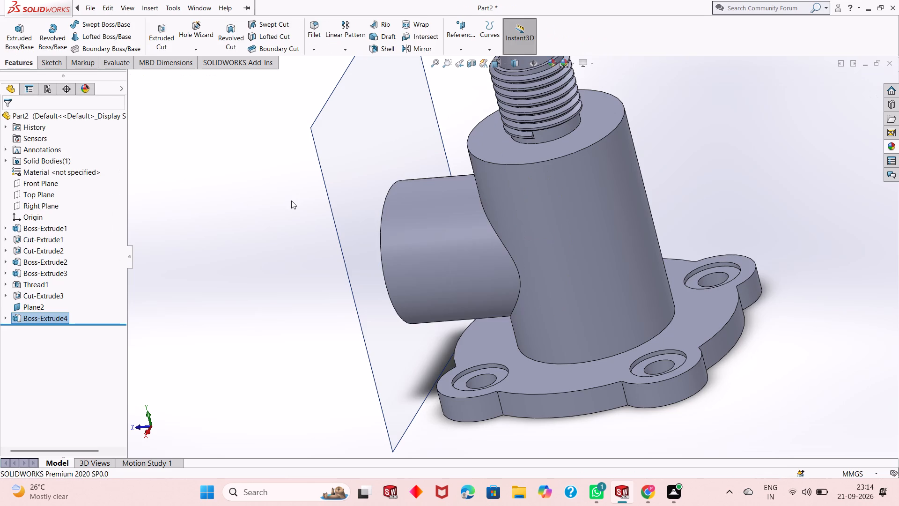
key(Escape)
Examine the side boss's junction with the vertical cylinder and the overall part from several angles.
scroll(468, 193, up, 4)
scroll(520, 150, down, 3)
scroll(531, 208, up, 1)
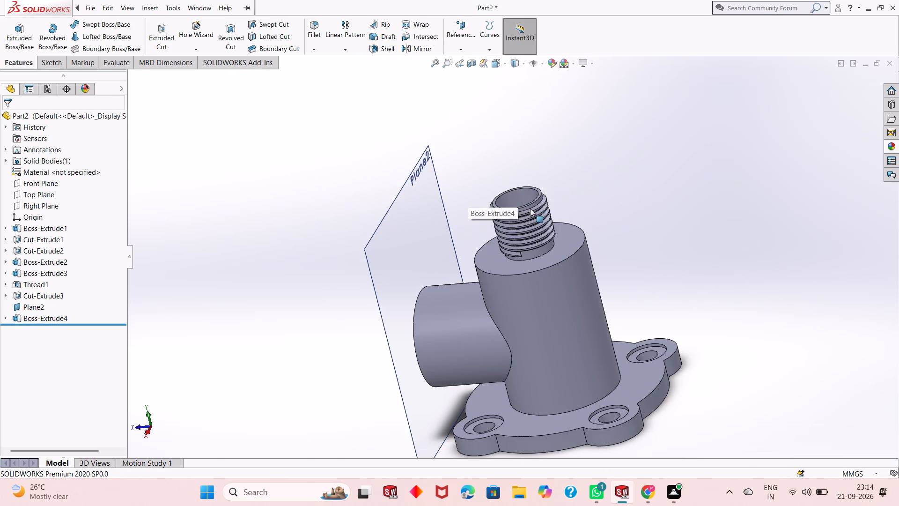
middle_drag(530, 209, 537, 371)
middle_drag(537, 371, 536, 350)
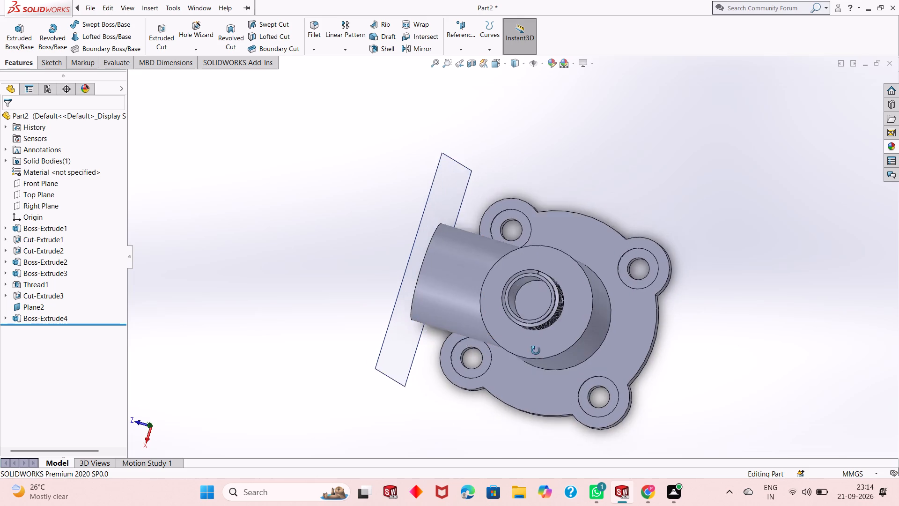
middle_drag(536, 350, 533, 233)
scroll(532, 311, up, 4)
middle_drag(530, 327, 592, 313)
scroll(592, 313, up, 1)
scroll(520, 239, up, 1)
scroll(520, 239, down, 10)
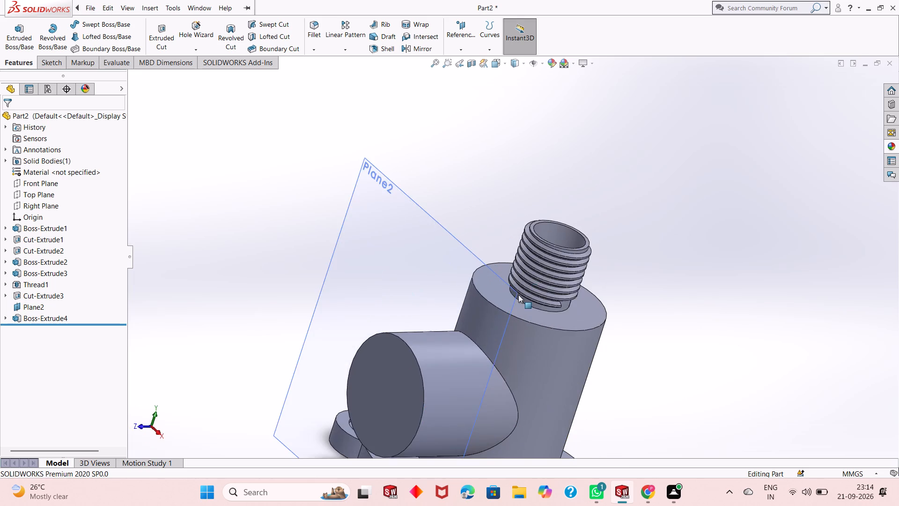
scroll(518, 296, up, 4)
scroll(552, 353, up, 1)
middle_drag(552, 353, 612, 284)
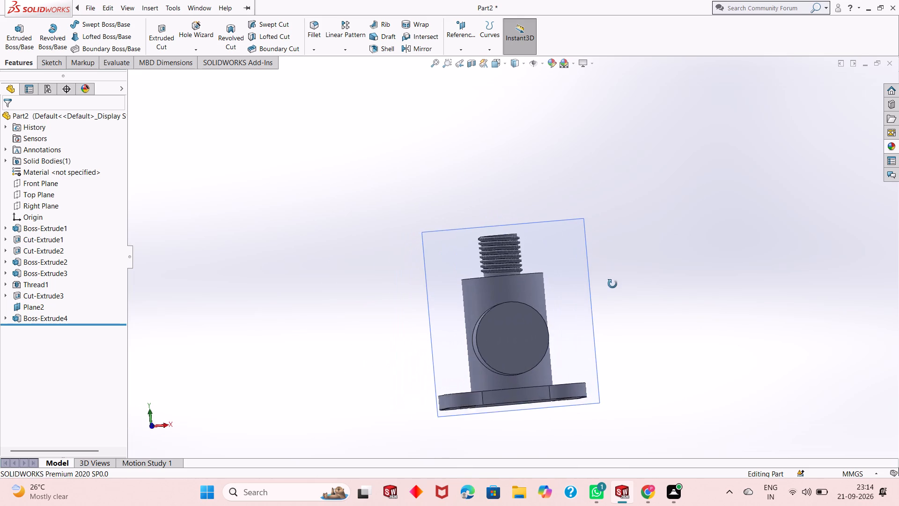
middle_drag(612, 284, 612, 284)
middle_drag(570, 316, 587, 341)
scroll(560, 327, down, 4)
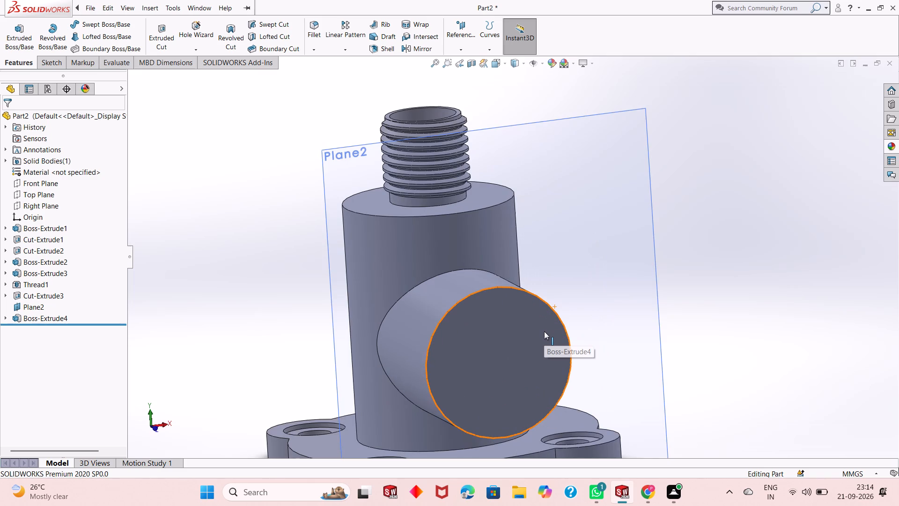
scroll(544, 331, down, 2)
scroll(544, 331, up, 2)
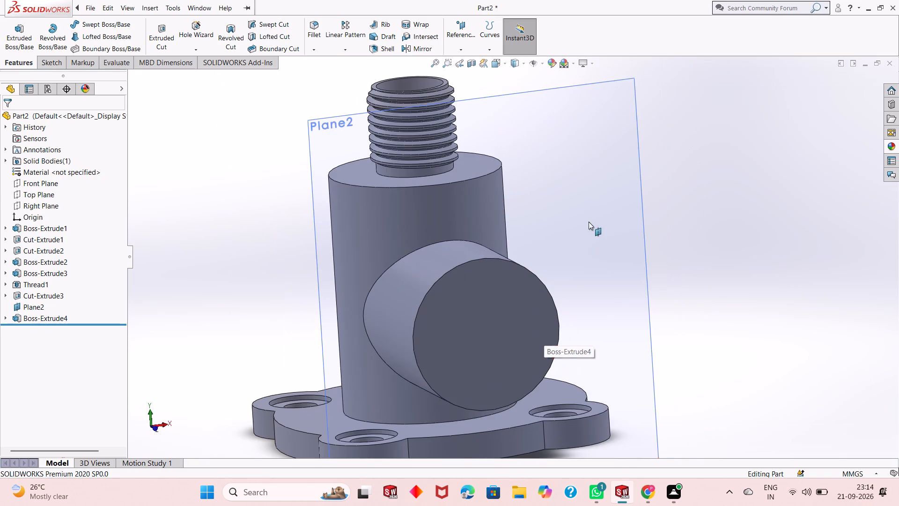
Hide the offset reference plane used for the side boss.
right_click(587, 215)
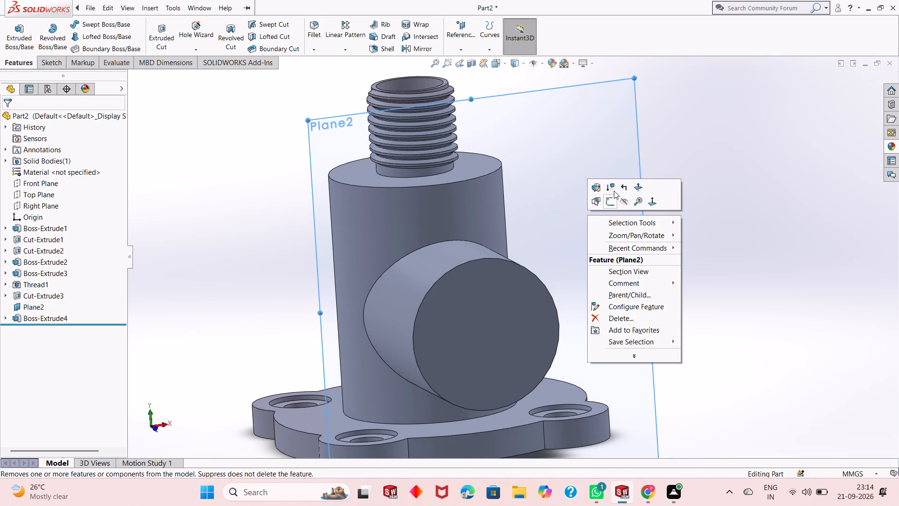
click(621, 199)
scroll(550, 274, up, 3)
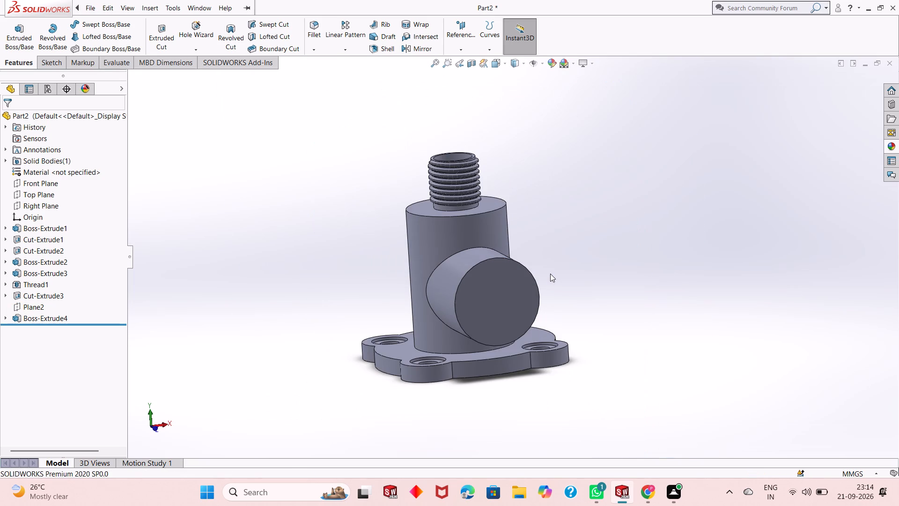
key(Escape)
Sketch a circle about 17 mm in diameter on the side boss's end face, concentric with the boss.
middle_drag(553, 297, 538, 265)
click(501, 272)
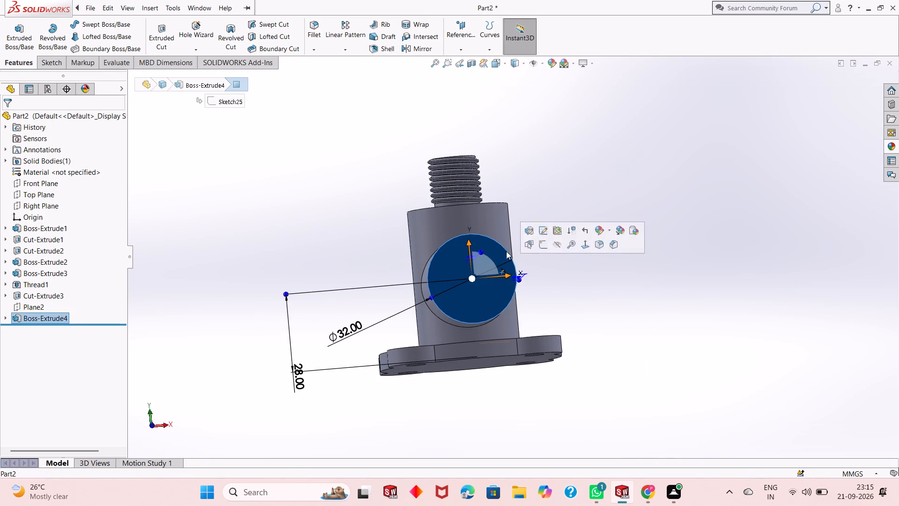
click(543, 245)
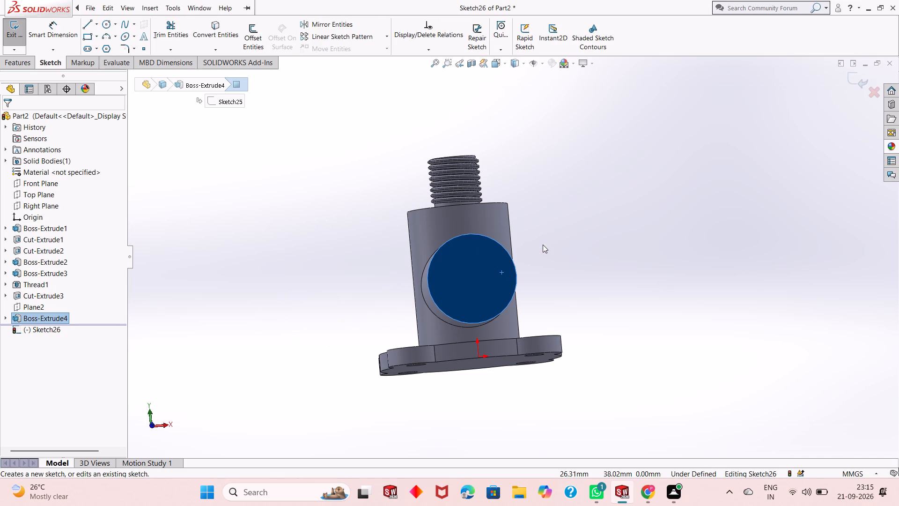
key(ctrl+8)
key(Escape)
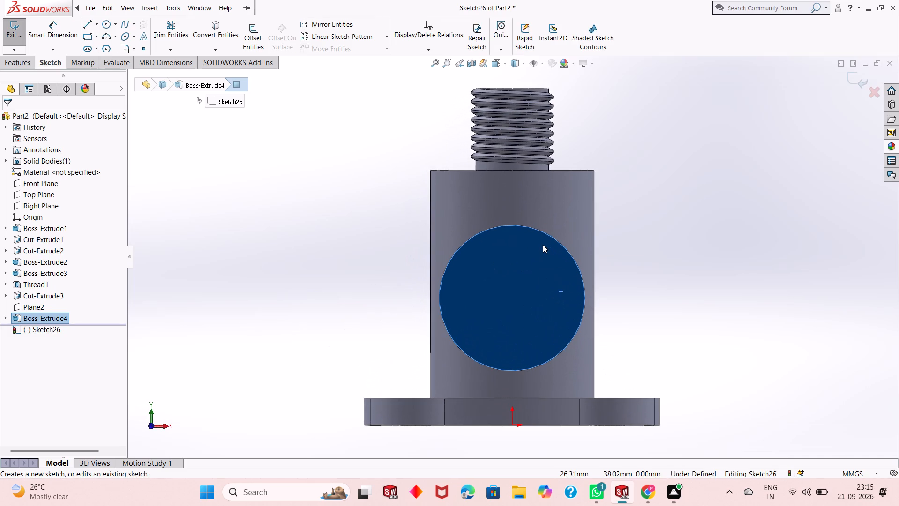
key(0)
scroll(531, 297, up, 2)
scroll(550, 264, down, 3)
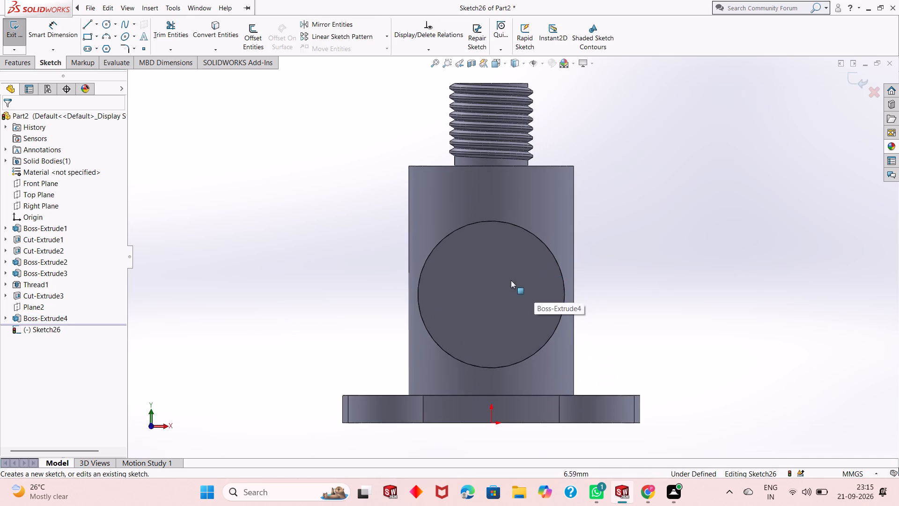
scroll(497, 298, down, 2)
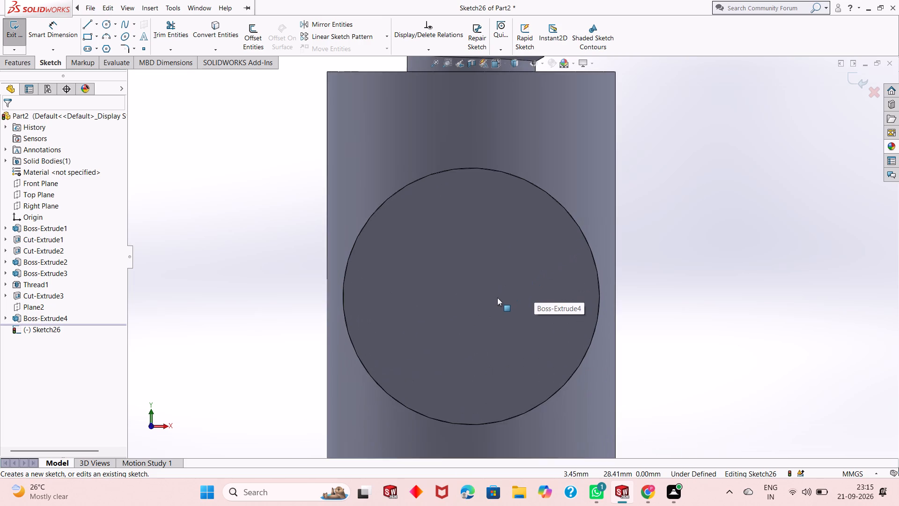
scroll(497, 298, up, 2)
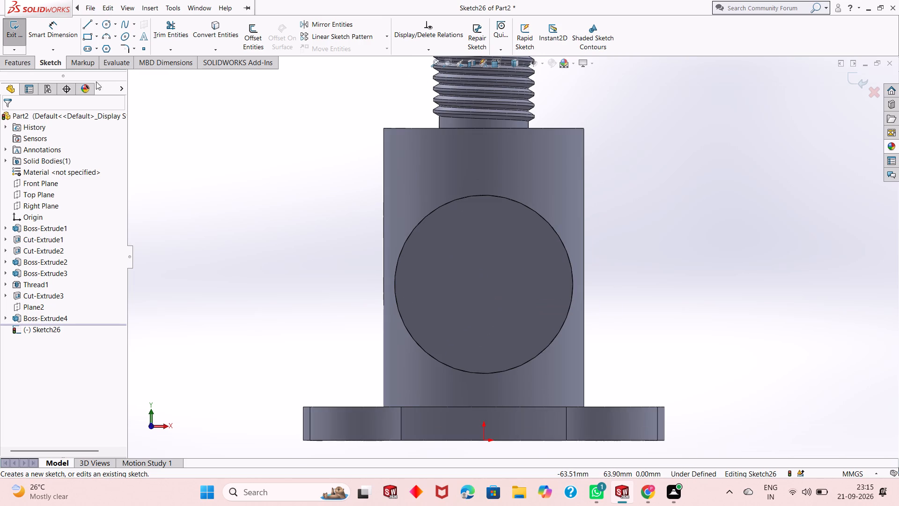
click(104, 22)
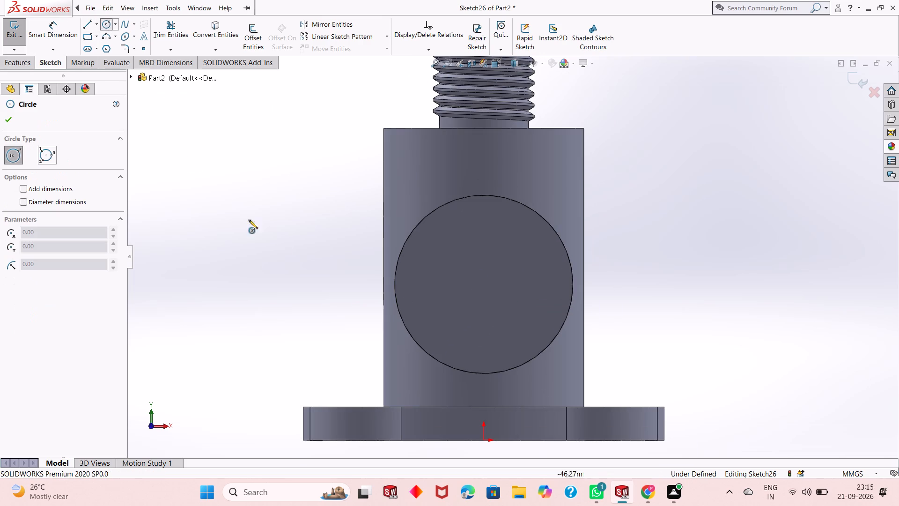
click(484, 284)
click(501, 240)
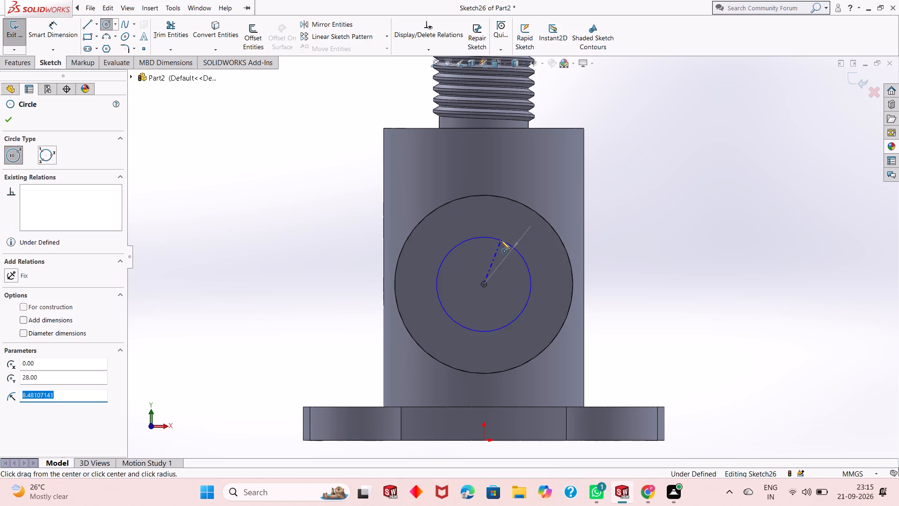
right_click(501, 240)
click(519, 243)
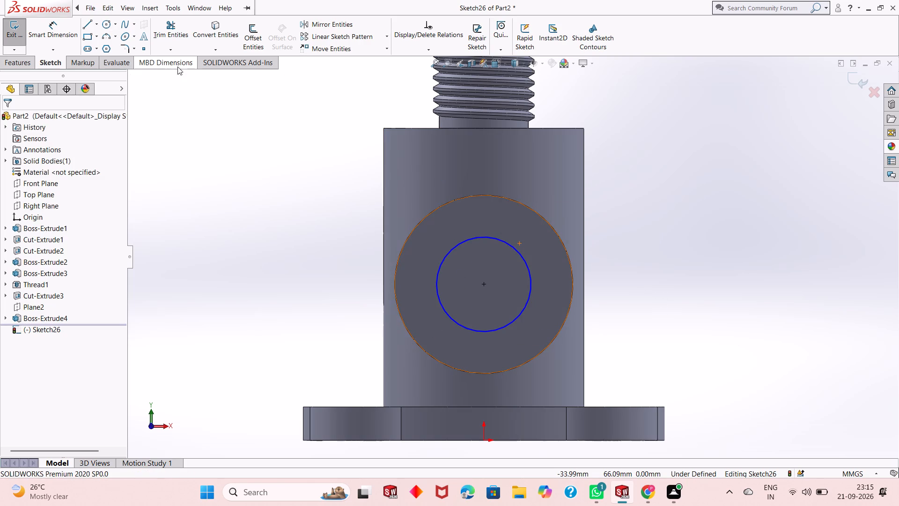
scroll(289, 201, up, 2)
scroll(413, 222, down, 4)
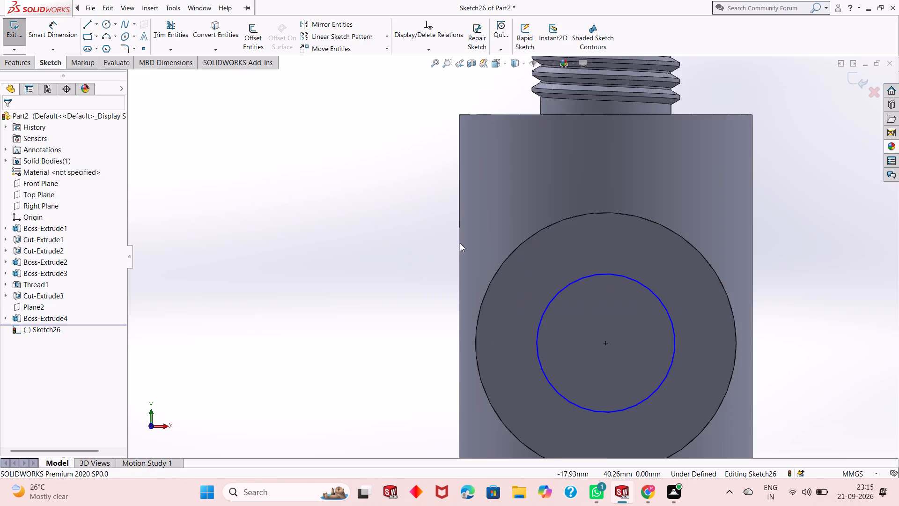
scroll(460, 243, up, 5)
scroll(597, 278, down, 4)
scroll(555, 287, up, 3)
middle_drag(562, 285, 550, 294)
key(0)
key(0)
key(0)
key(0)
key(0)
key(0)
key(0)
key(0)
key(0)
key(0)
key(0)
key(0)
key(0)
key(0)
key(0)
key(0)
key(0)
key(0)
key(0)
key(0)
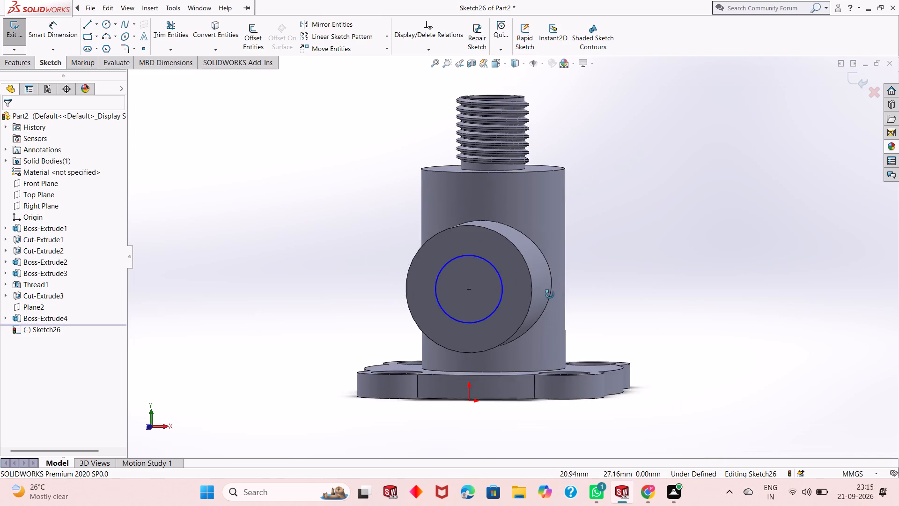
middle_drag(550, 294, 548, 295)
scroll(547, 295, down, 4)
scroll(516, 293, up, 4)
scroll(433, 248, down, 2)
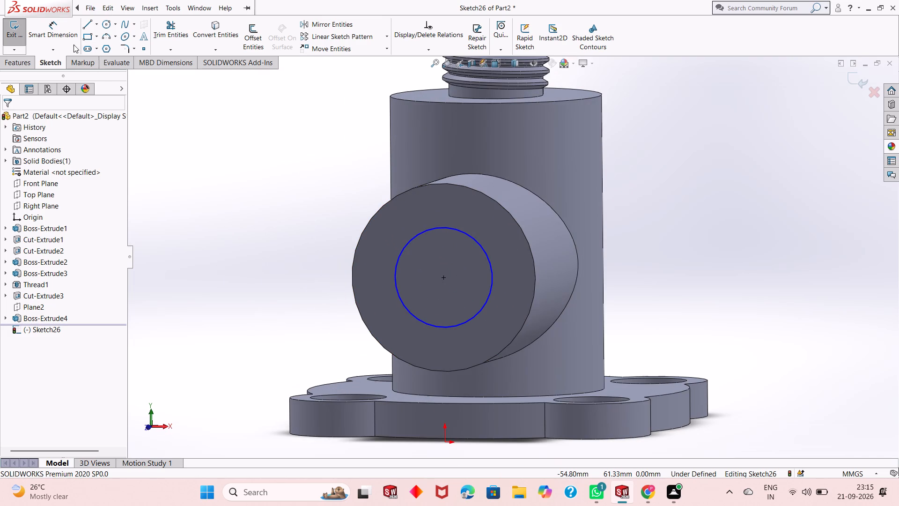
Dimension the circle on the side boss's end face to a 22 mm diameter.
click(59, 36)
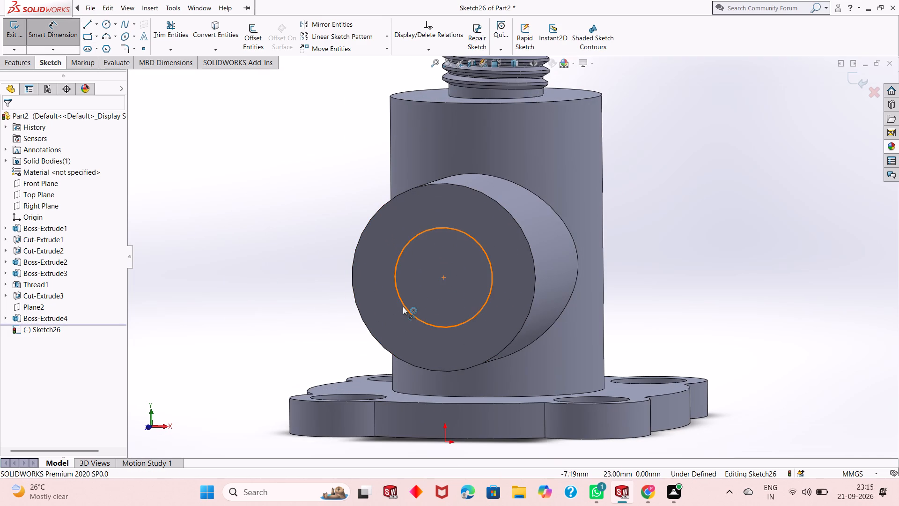
click(403, 306)
click(252, 350)
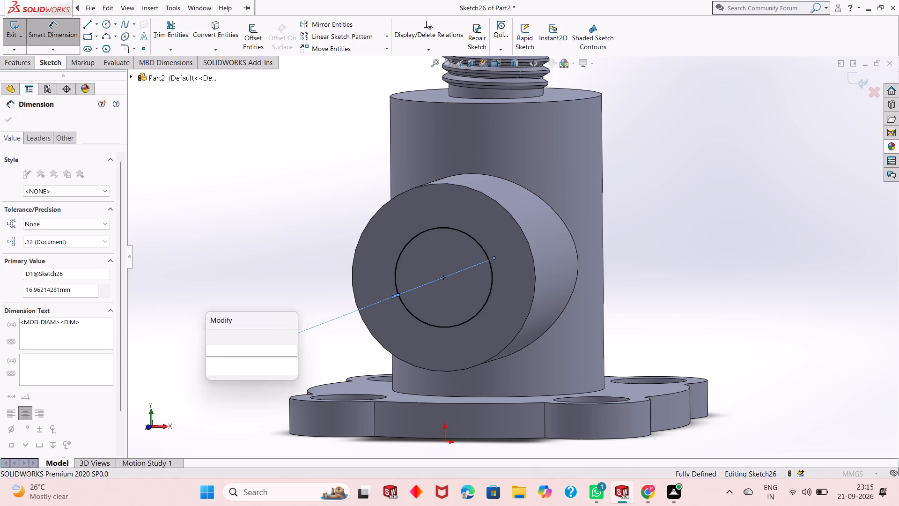
text(22)
key(Return)
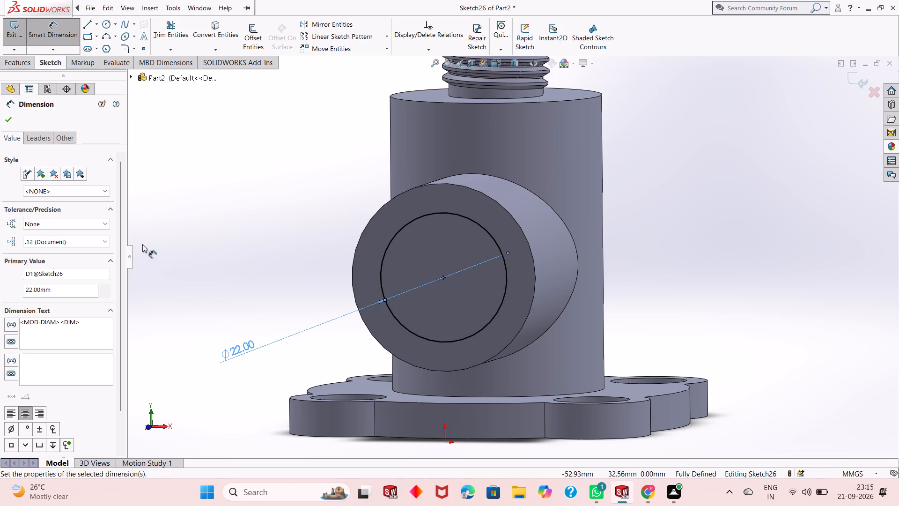
click(11, 118)
Cut-extrude the 22 mm circle on the side boss's end face to a blind depth of 33 mm.
scroll(420, 283, up, 1)
middle_drag(420, 283, 385, 292)
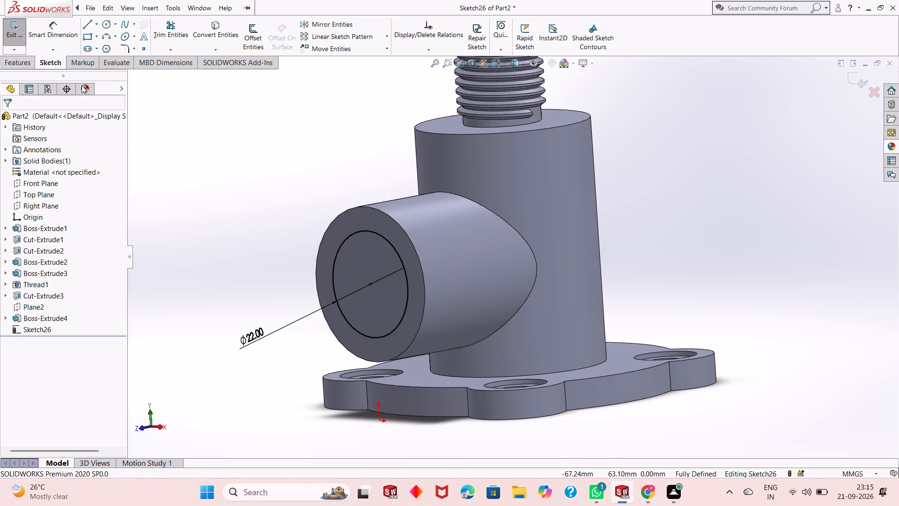
click(20, 66)
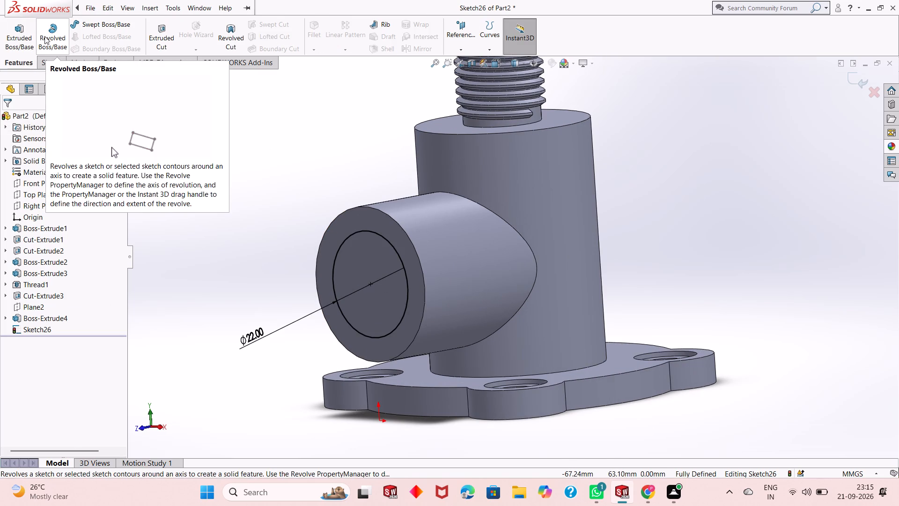
click(157, 42)
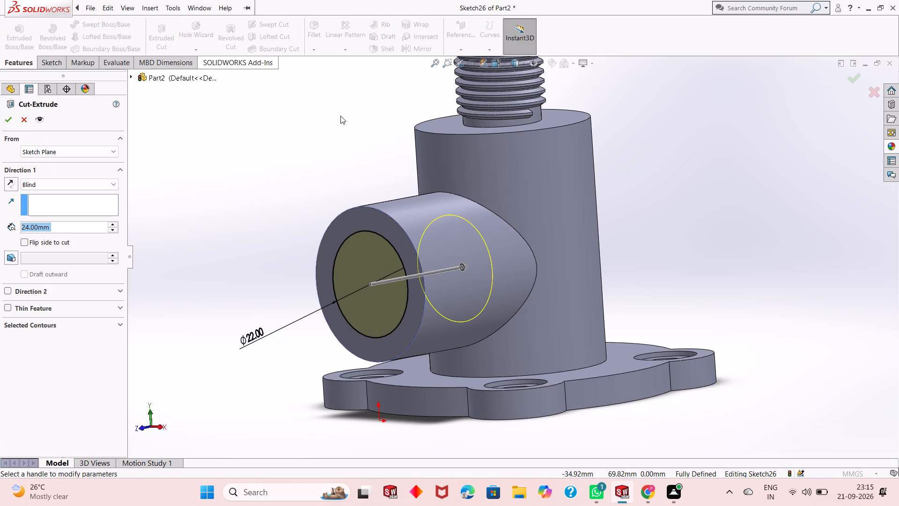
middle_drag(487, 240, 459, 251)
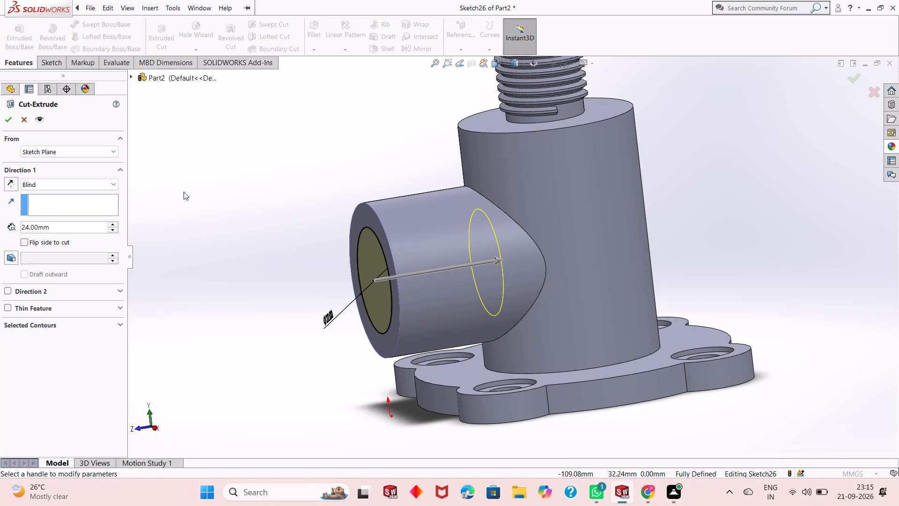
double_click(78, 226)
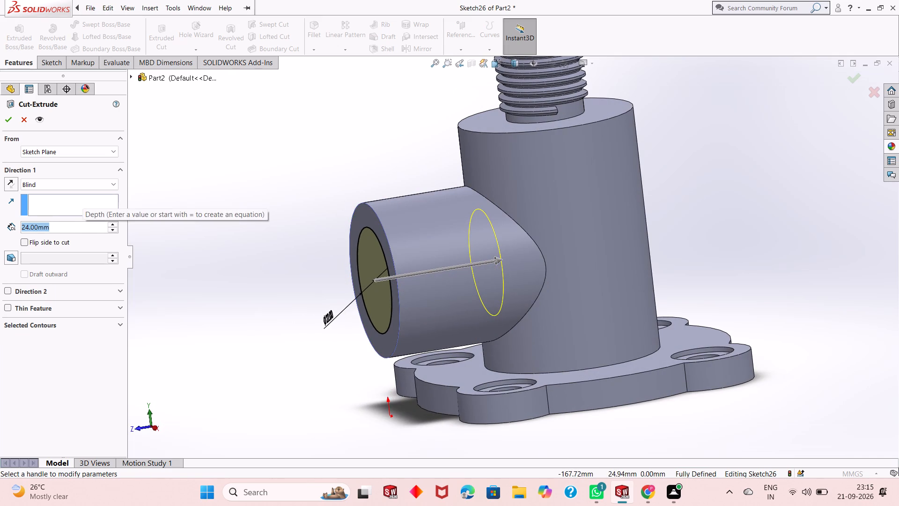
text(33)
key(Return)
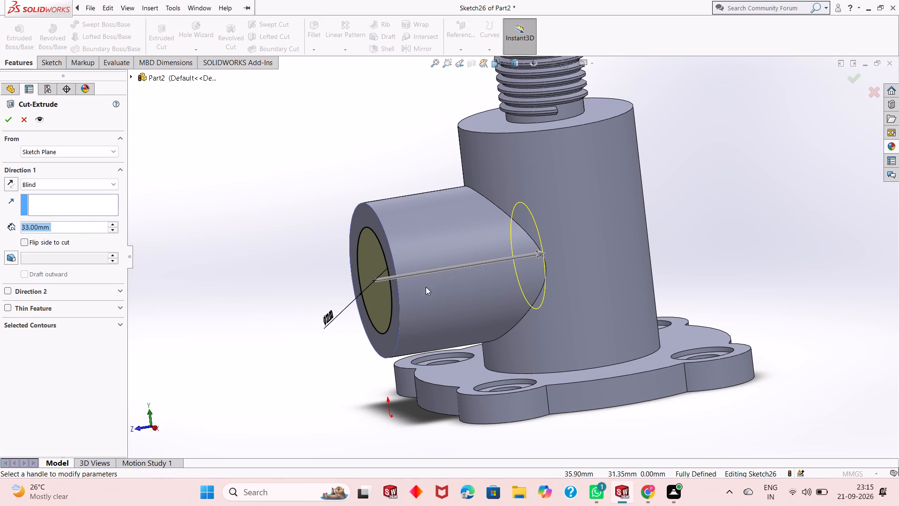
middle_drag(426, 287, 400, 301)
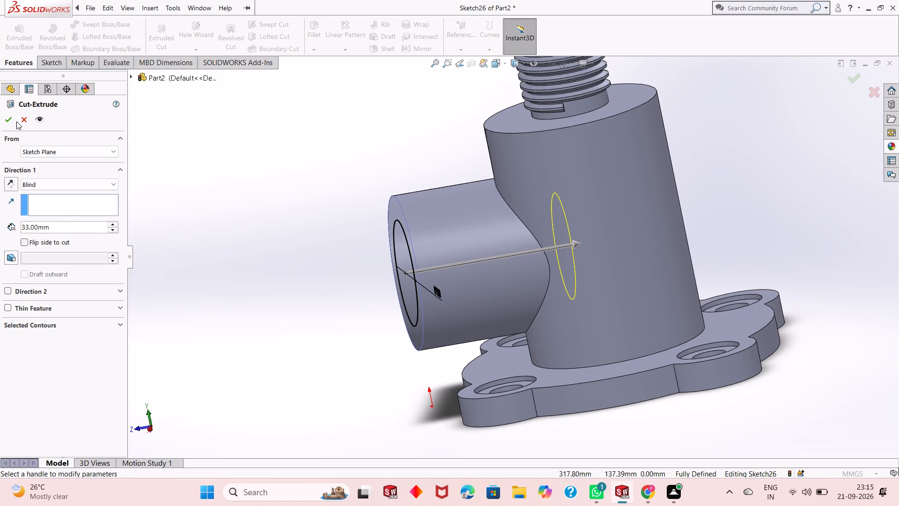
click(12, 119)
click(219, 176)
Examine the bore in the side boss and the overall part from several angles.
middle_drag(420, 256, 420, 257)
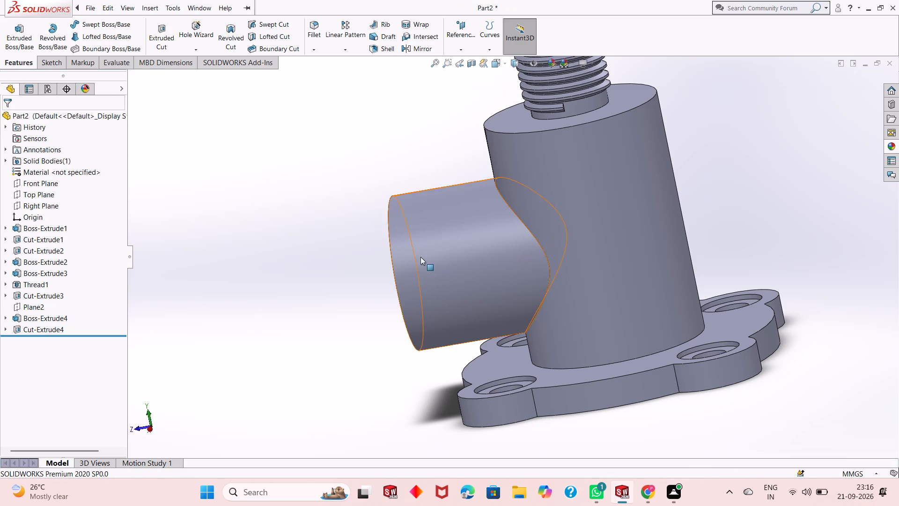
middle_drag(420, 257, 533, 186)
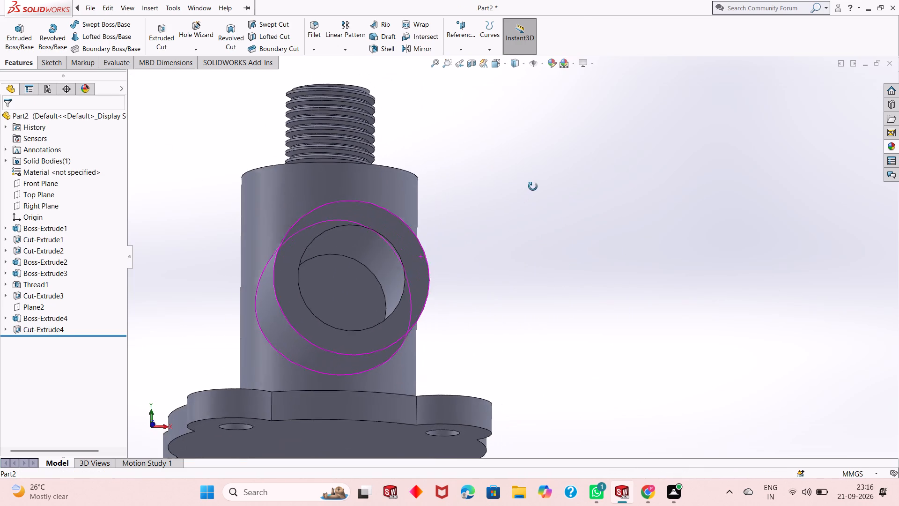
middle_drag(533, 186, 457, 225)
scroll(435, 238, up, 2)
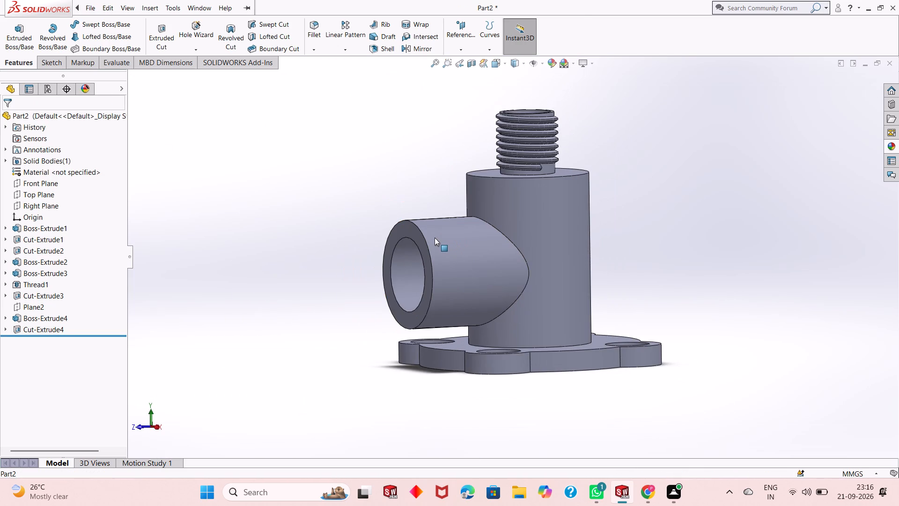
key(0)
key(0)
key(0)
key(0)
key(0)
key(0)
scroll(520, 290, up, 1)
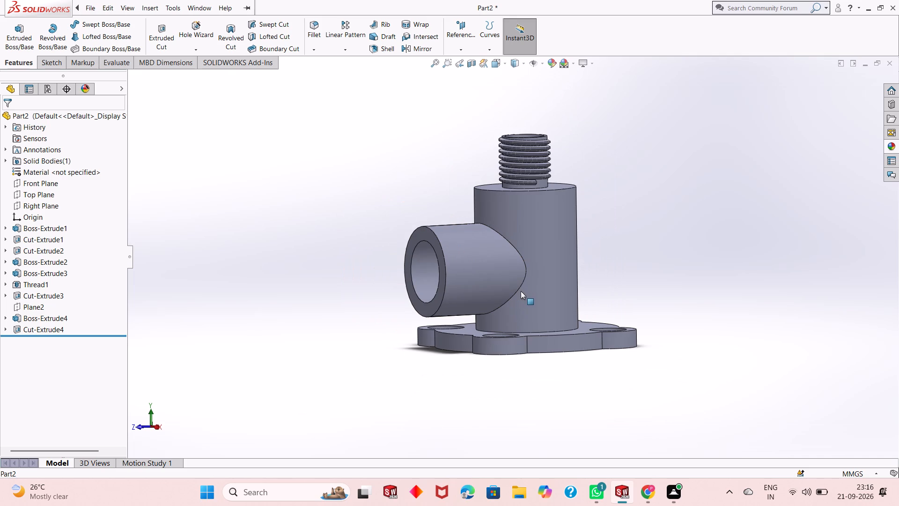
scroll(526, 287, down, 1)
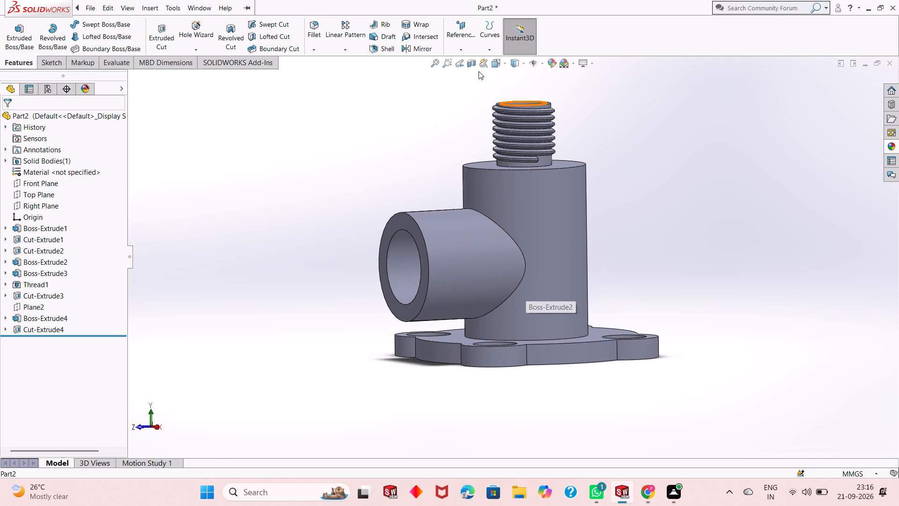
Section the part along the Front Plane and examine the cut through the vertical cylinder and threaded boss.
click(469, 65)
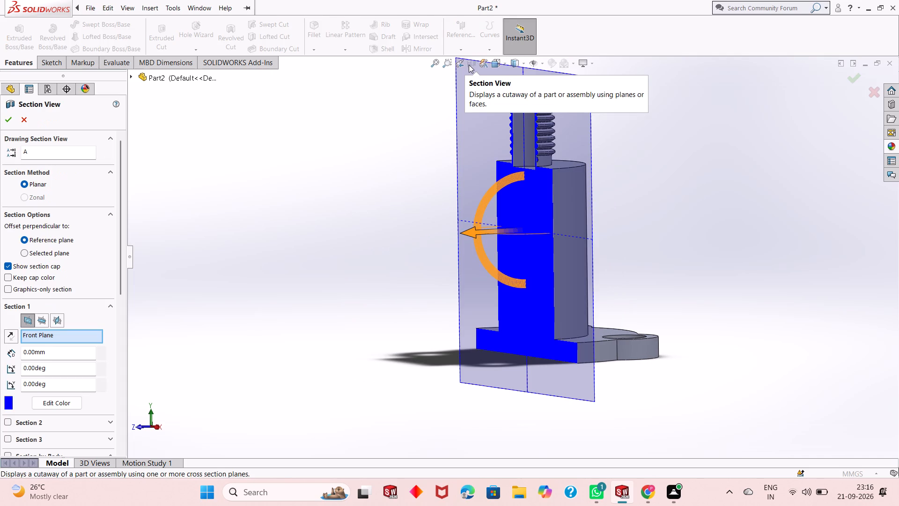
key(4)
key(4)
key(4)
key(4)
key(4)
key(4)
key(4)
key(4)
key(4)
key(4)
key(4)
key(4)
key(4)
key(4)
key(4)
key(4)
key(4)
key(4)
key(4)
key(4)
middle_drag(611, 284, 679, 271)
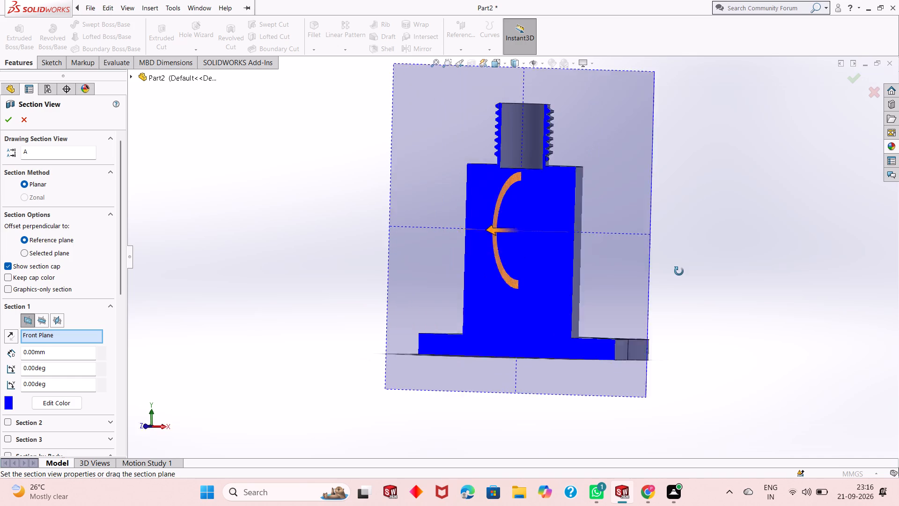
middle_drag(679, 271, 686, 288)
middle_drag(671, 294, 608, 312)
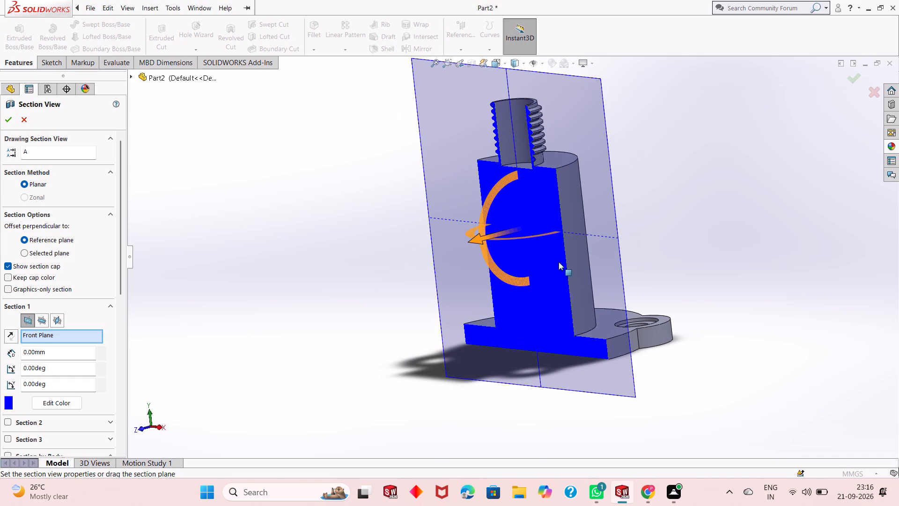
Rotate the section plane to cut lengthwise through the side boss, examine its bore, and discard the section view.
drag(539, 235, 658, 178)
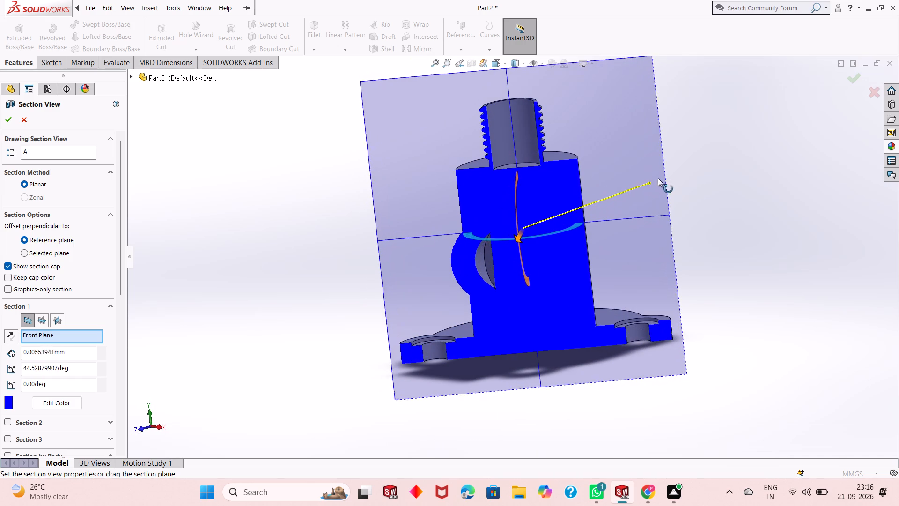
drag(658, 178, 680, 164)
drag(489, 239, 535, 241)
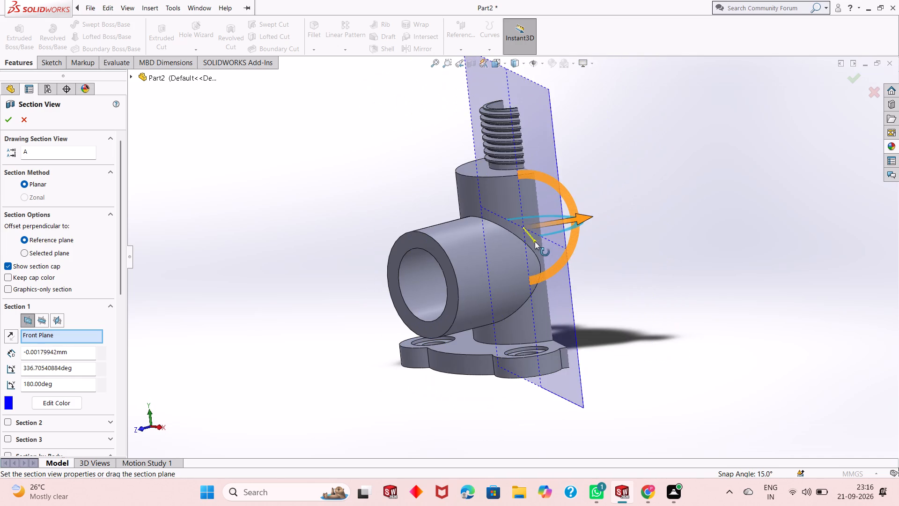
drag(535, 241, 513, 248)
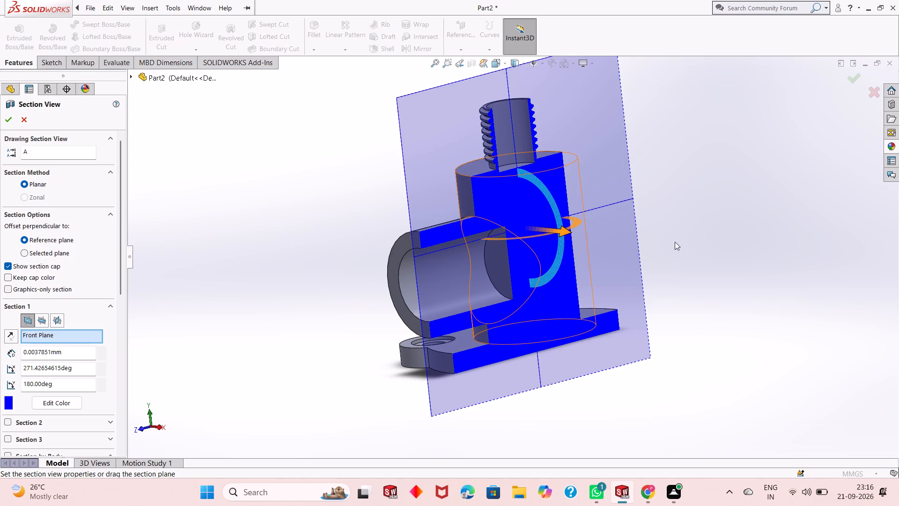
middle_drag(563, 270, 546, 271)
scroll(563, 270, up, 1)
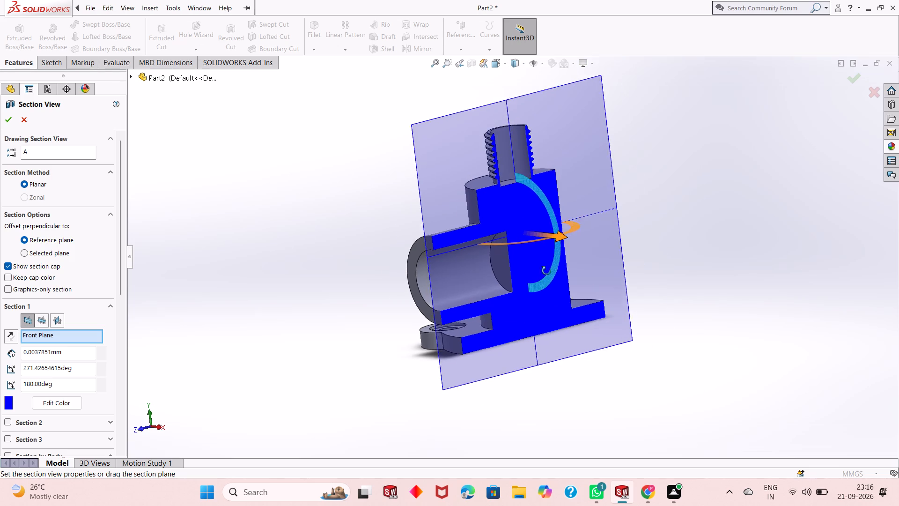
middle_drag(546, 271, 528, 299)
scroll(523, 257, up, 2)
scroll(541, 231, down, 4)
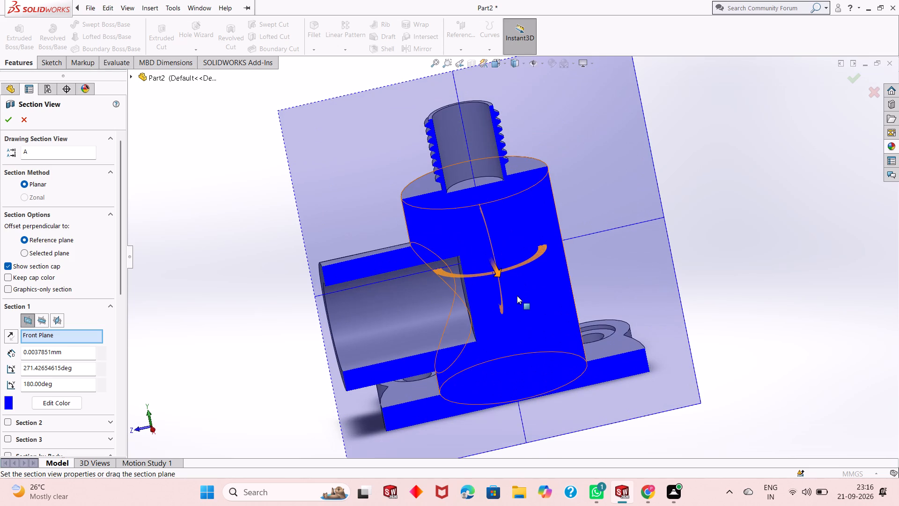
click(22, 123)
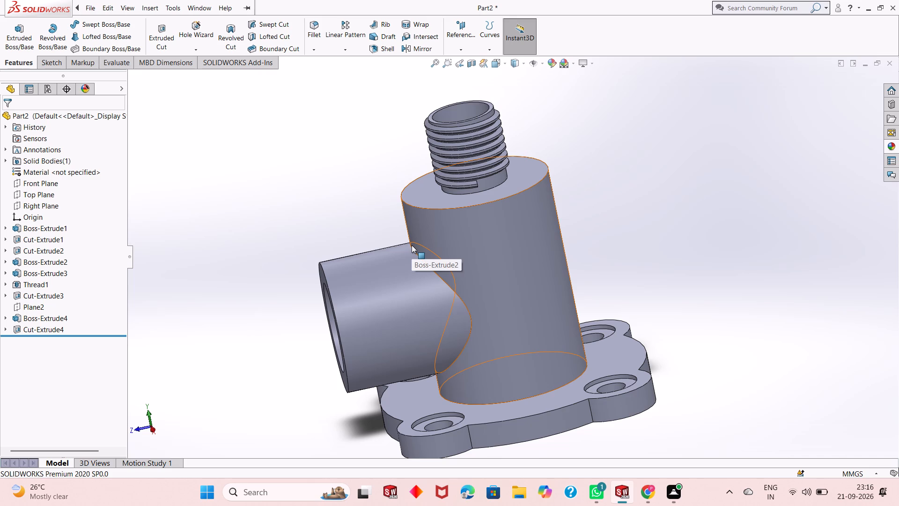
Sketch a circle about 45 mm in diameter on the side boss's end face, concentric with the boss.
scroll(600, 263, down, 1)
scroll(600, 263, up, 2)
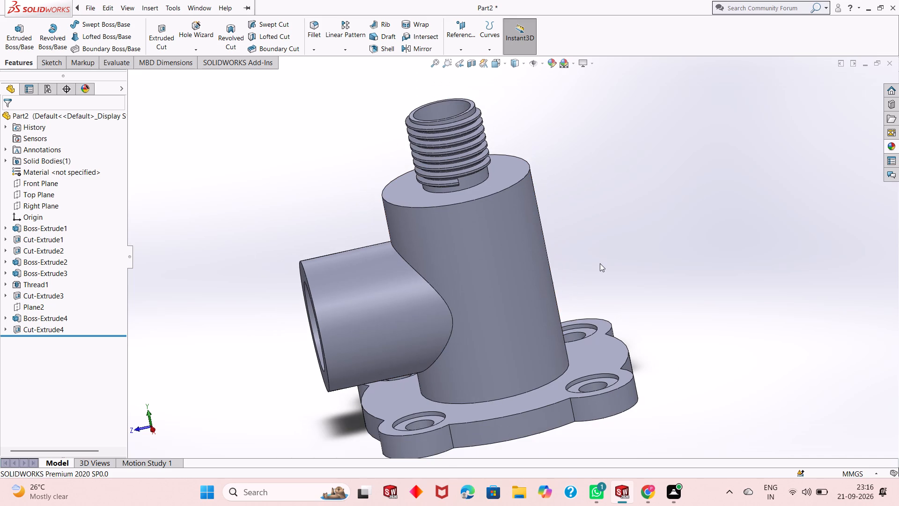
scroll(600, 263, up, 1)
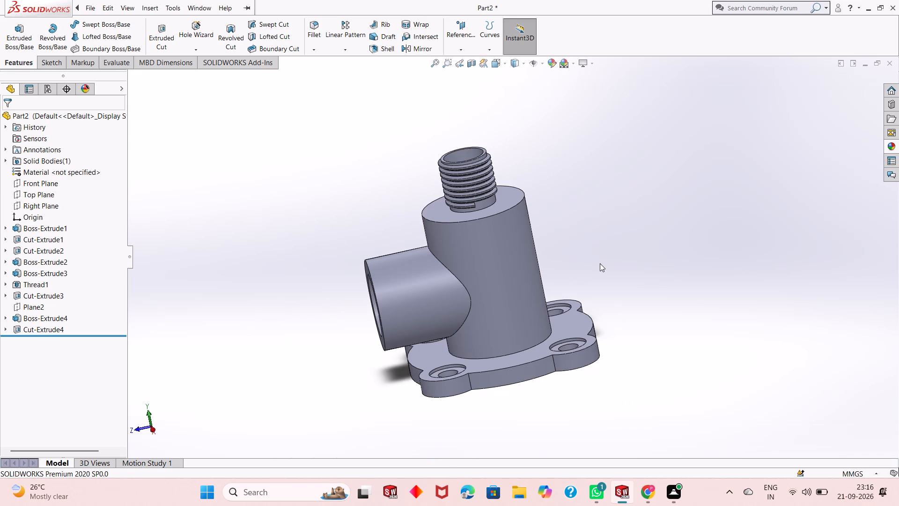
scroll(600, 263, down, 1)
scroll(596, 272, up, 1)
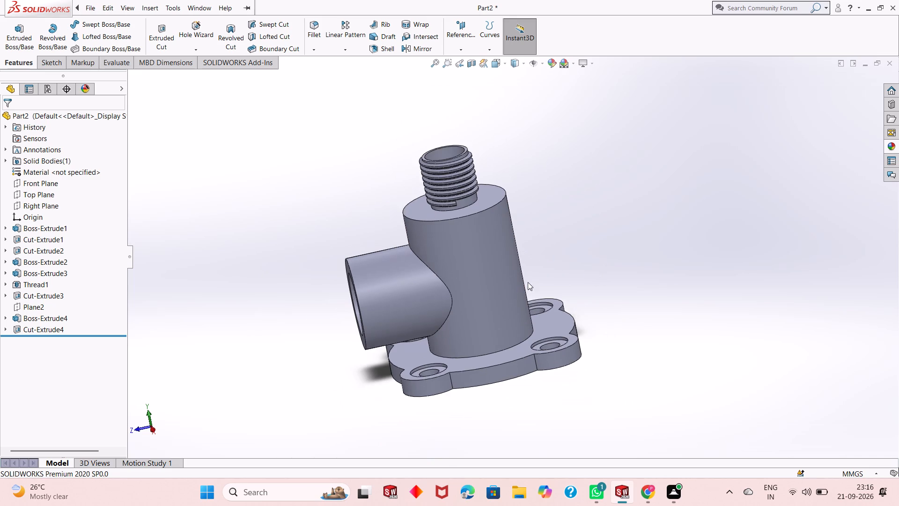
scroll(485, 293, up, 1)
middle_drag(485, 293, 546, 256)
click(448, 274)
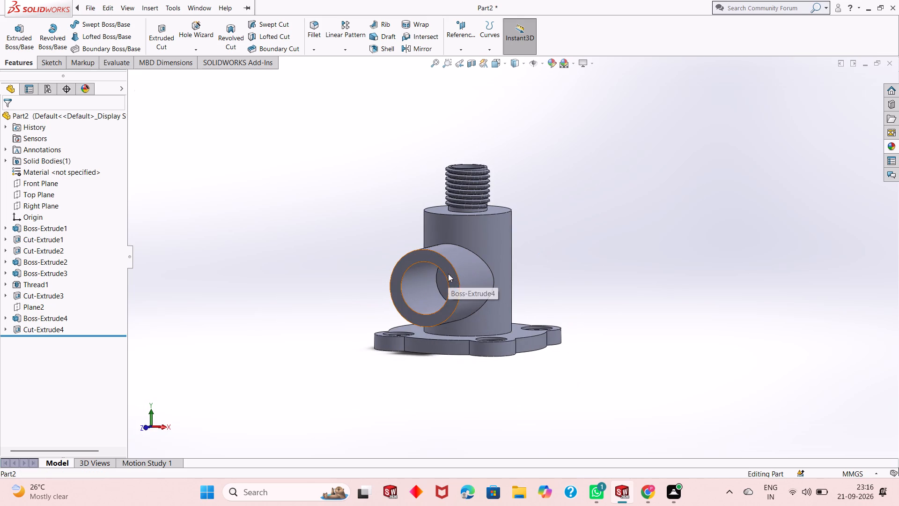
click(487, 247)
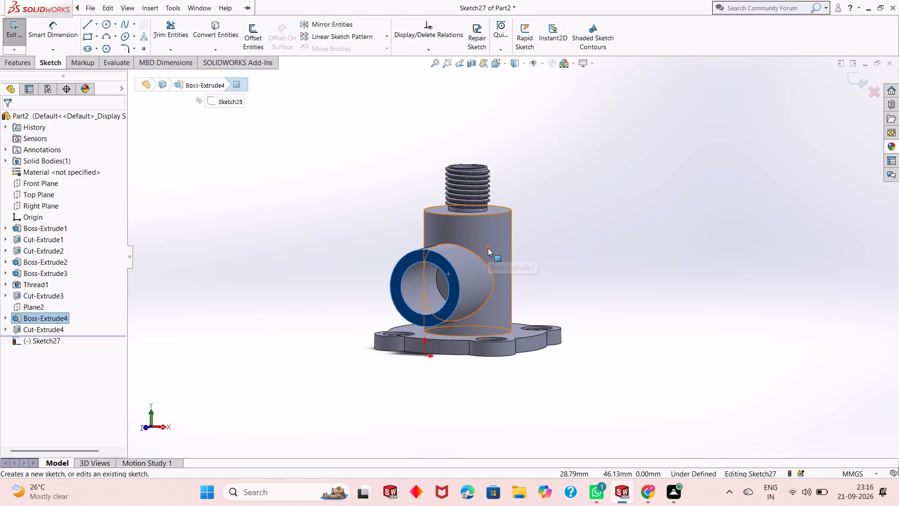
key(ctrl+8)
key(Escape)
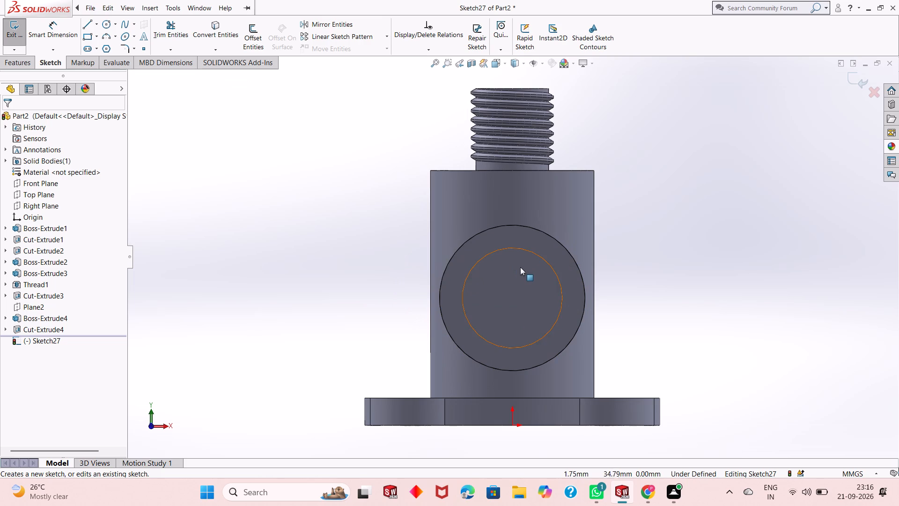
click(103, 21)
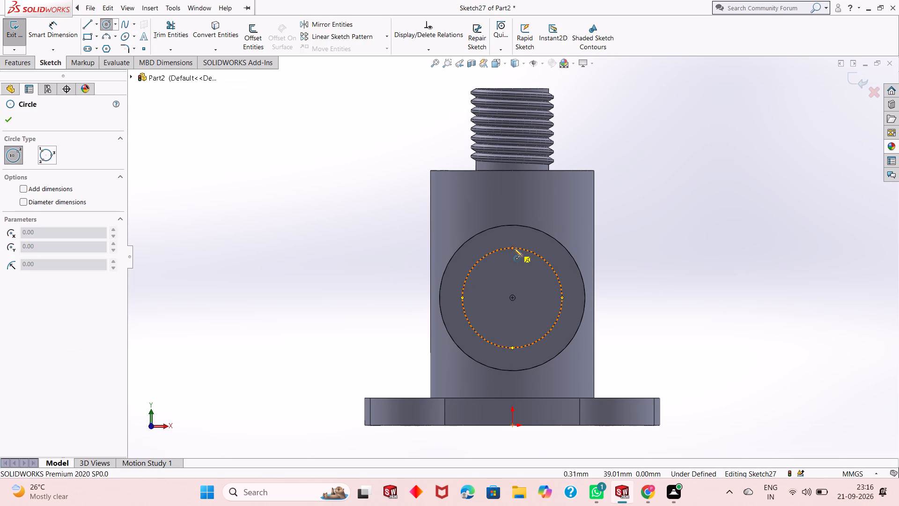
click(513, 297)
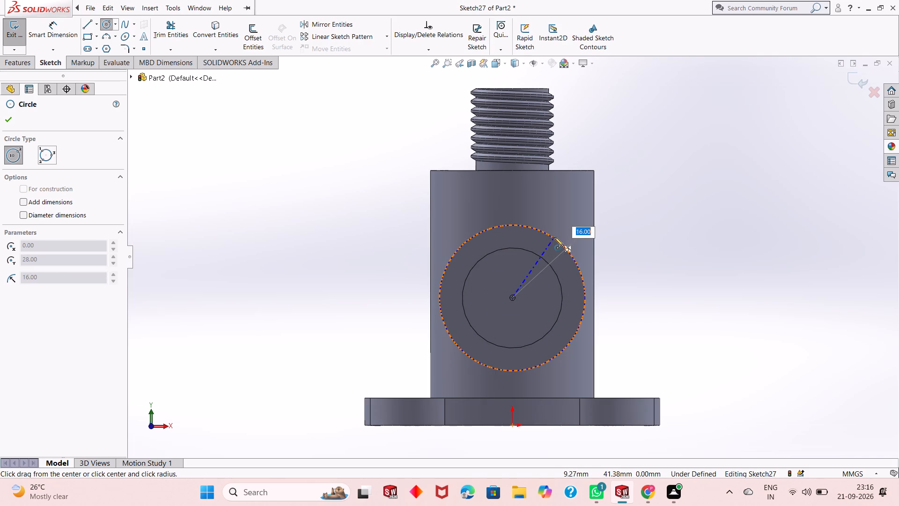
click(570, 214)
key(Escape)
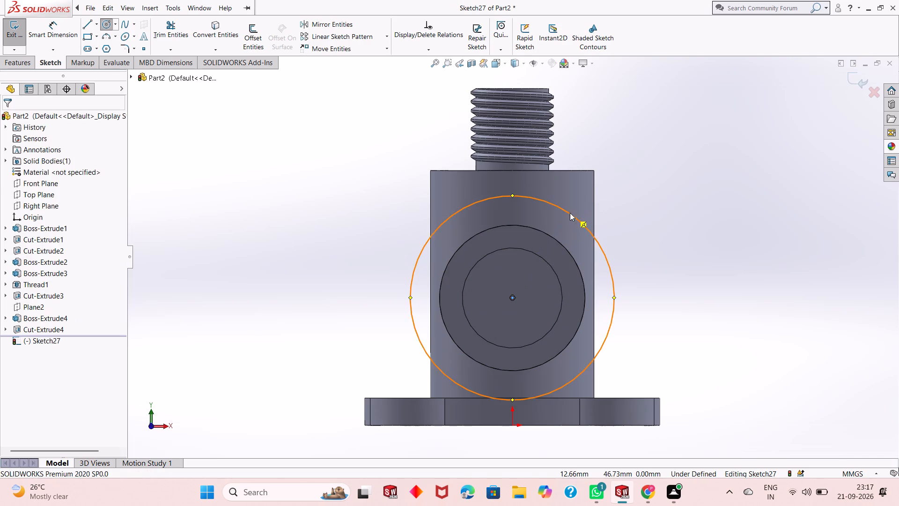
key(Escape)
Dimension the new outer circle around the side boss to a 40 mm diameter.
click(67, 34)
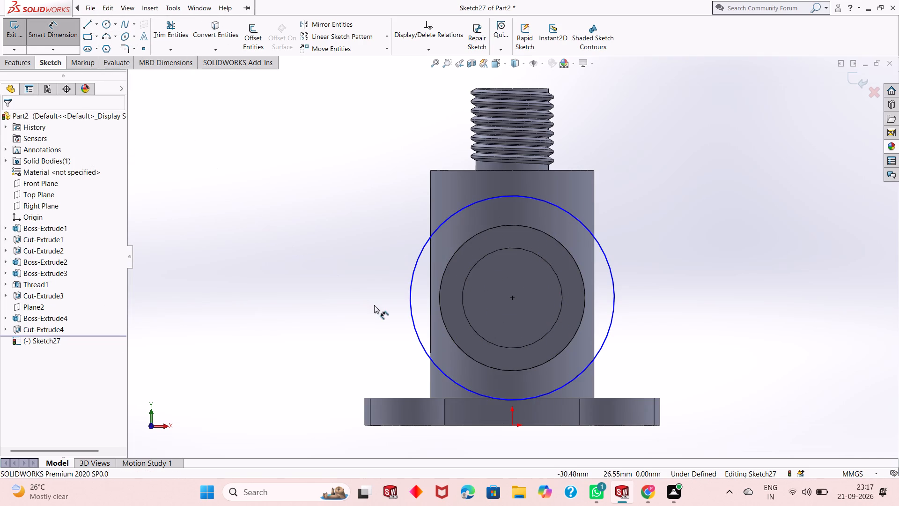
click(414, 270)
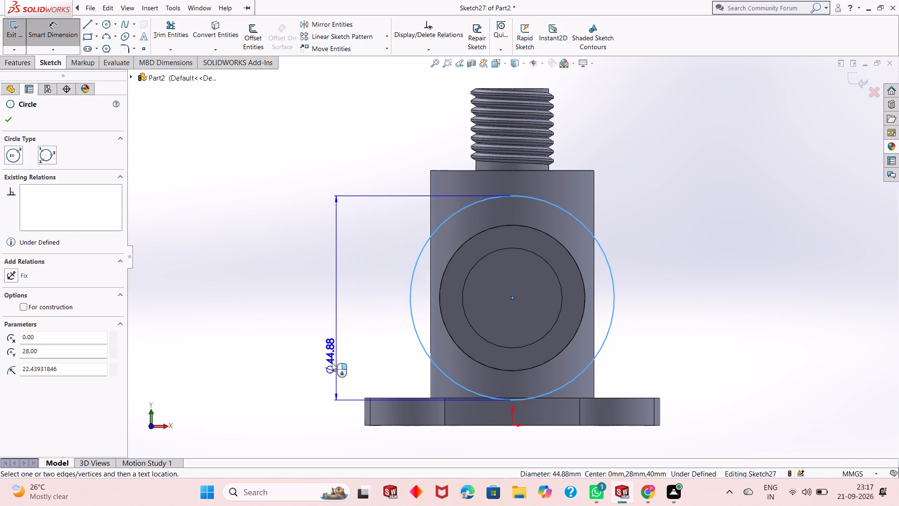
click(269, 402)
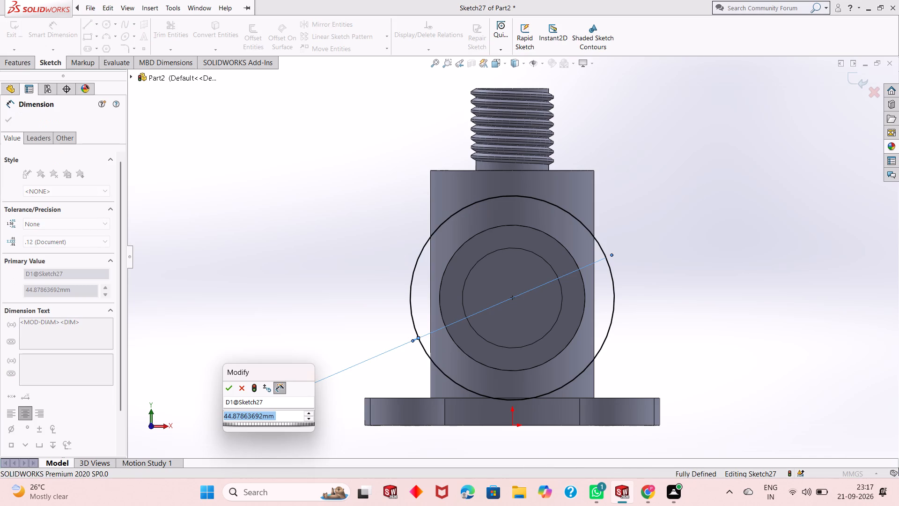
text(40)
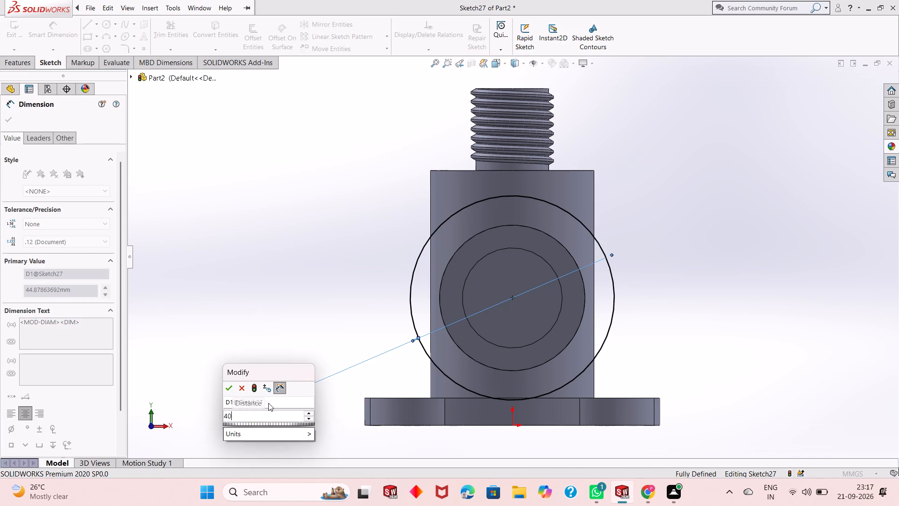
key(Return)
key(Escape)
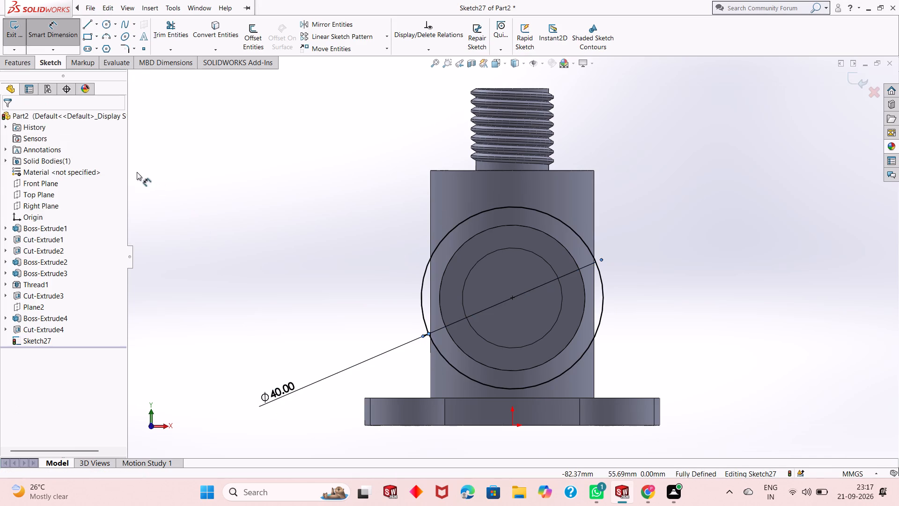
Sketch two circles about 13 mm in diameter, one on each side of the 40 mm circle, roughly level with its centre.
key(Escape)
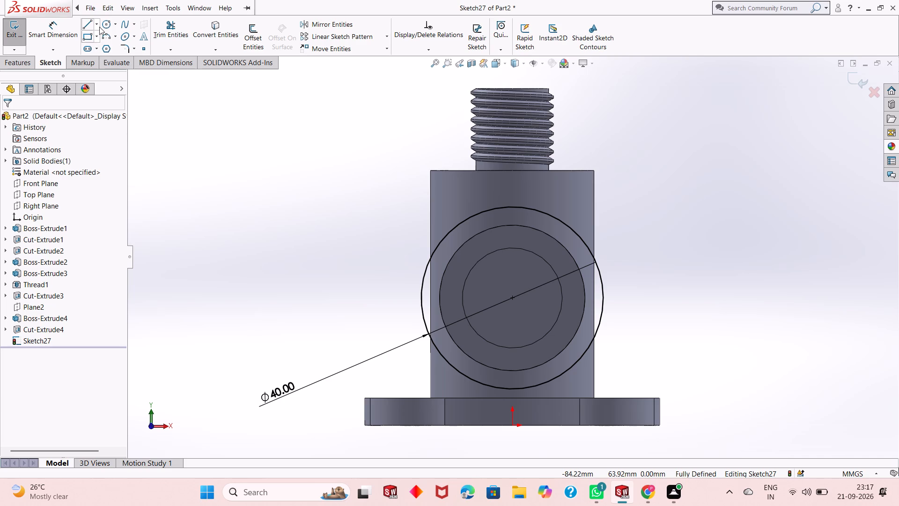
click(106, 24)
click(679, 301)
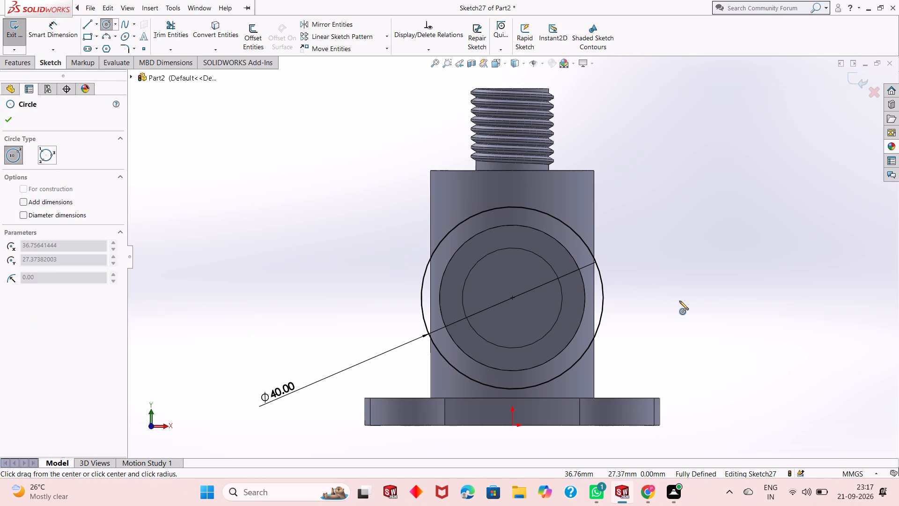
click(706, 285)
click(324, 300)
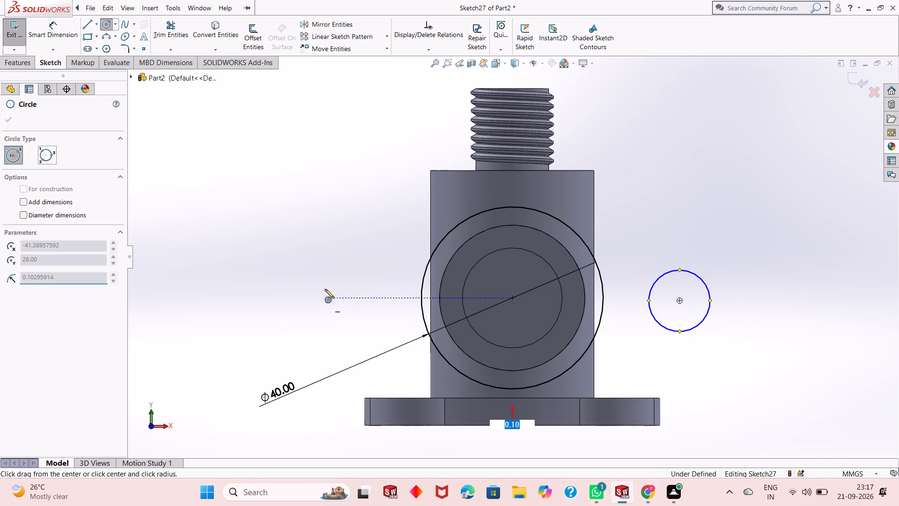
click(336, 271)
click(9, 118)
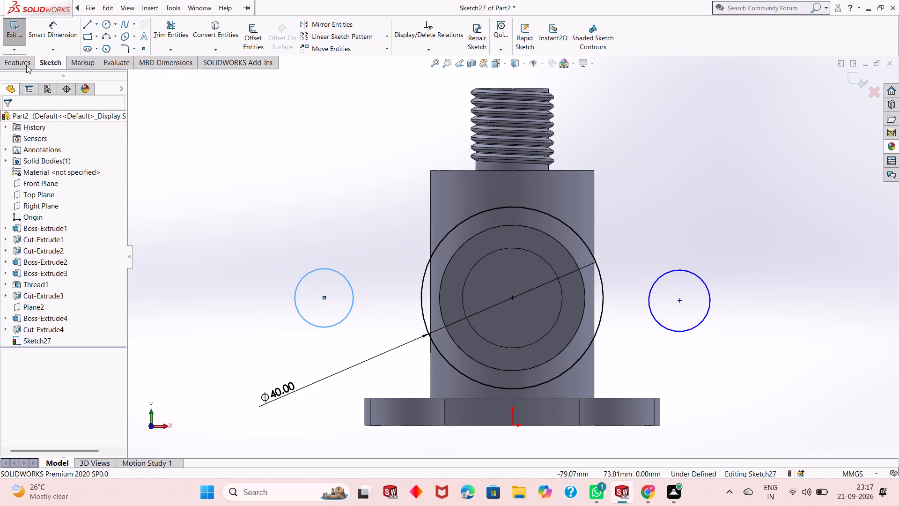
Dimension both small side circles to a 20 mm diameter.
click(44, 24)
click(300, 304)
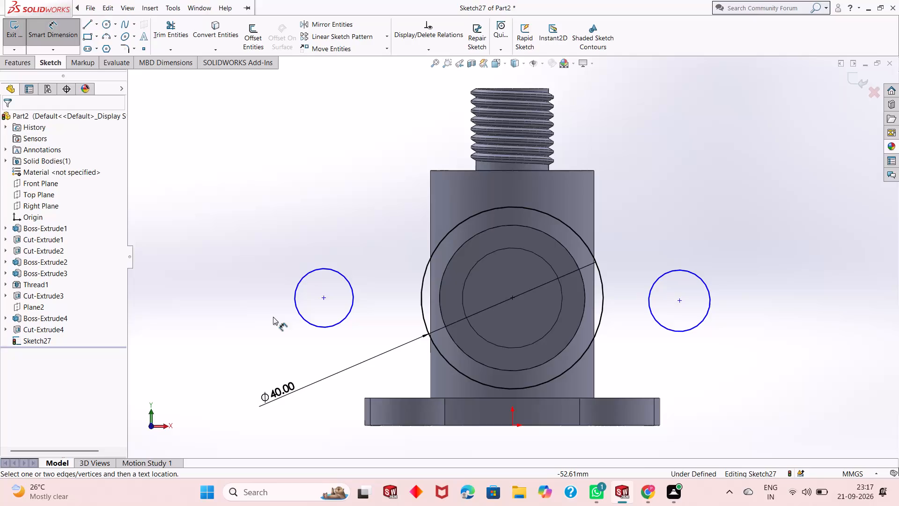
click(294, 300)
click(220, 365)
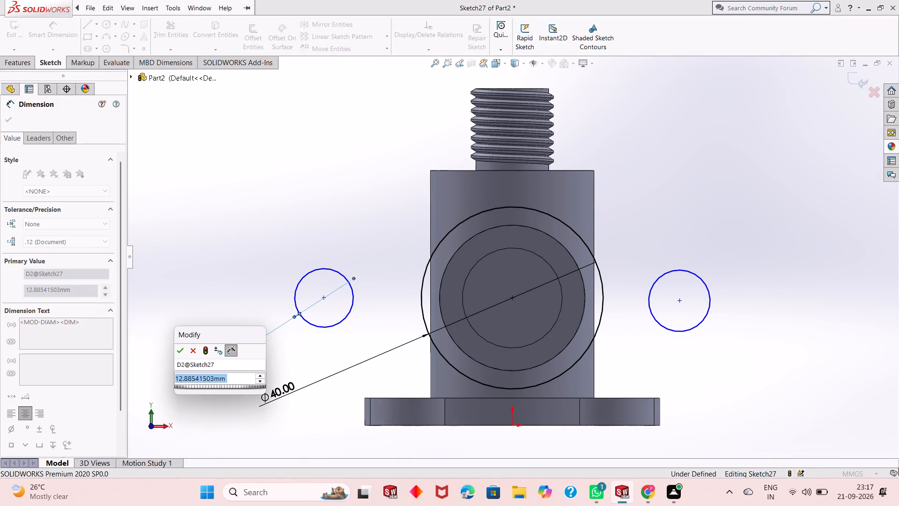
text(20)
key(Return)
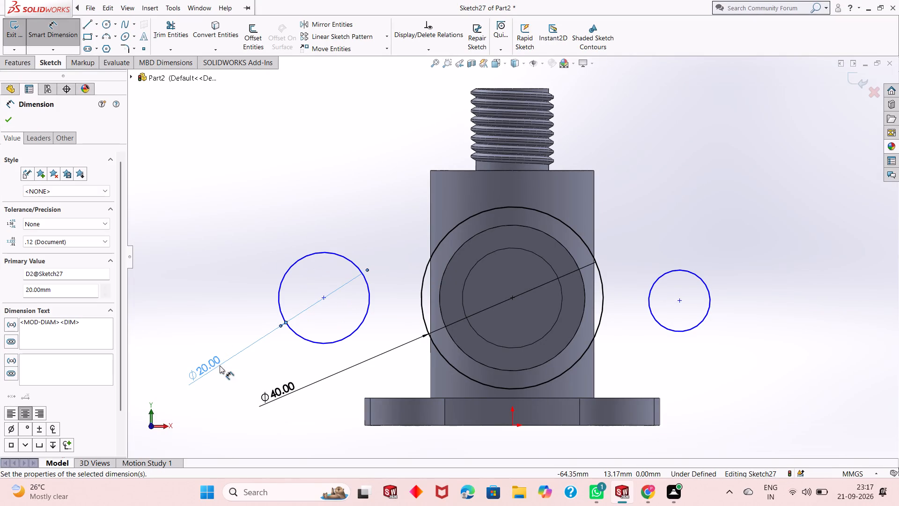
click(683, 329)
click(736, 368)
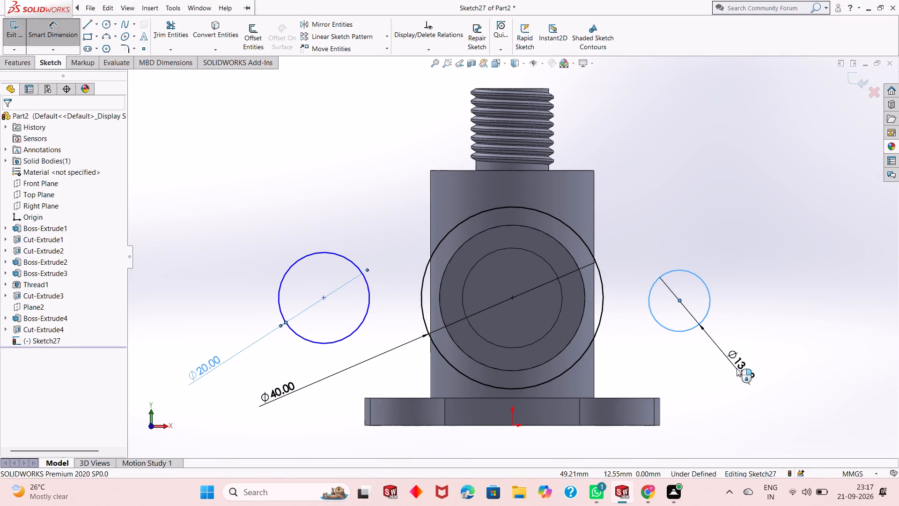
text(20)
key(Return)
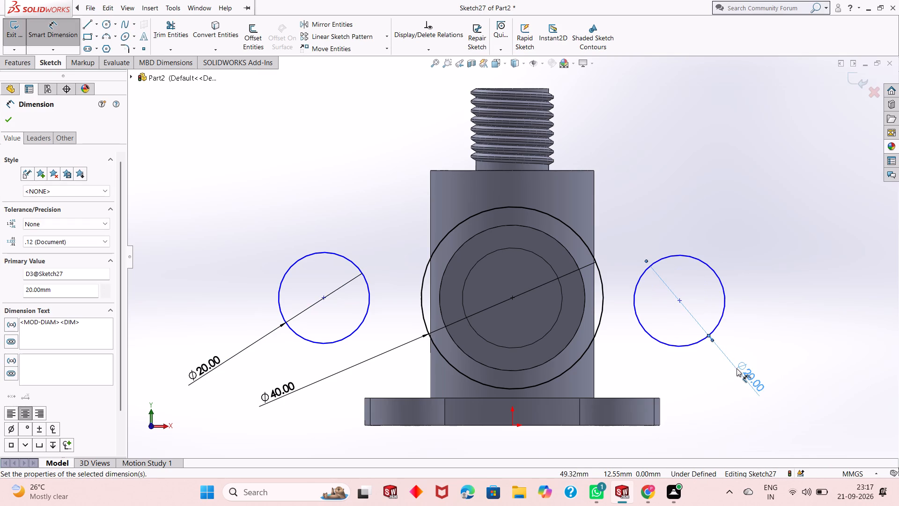
right_click(714, 201)
click(732, 231)
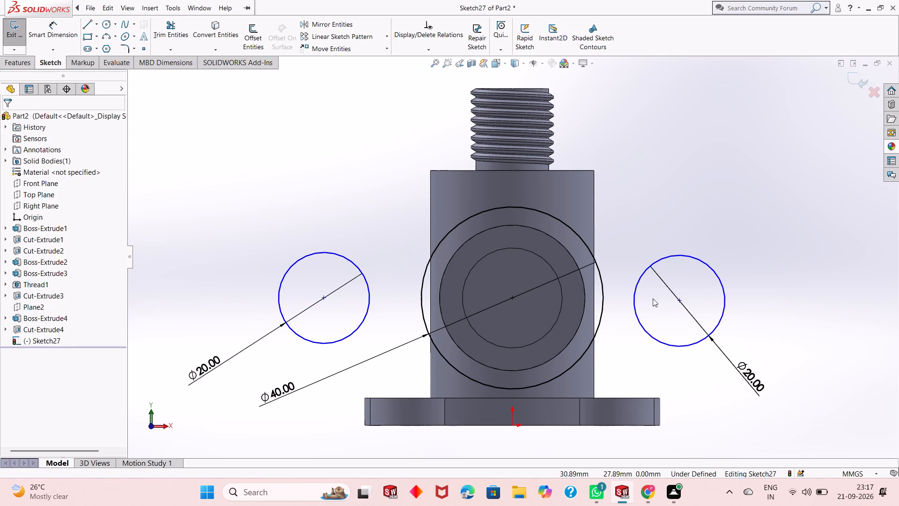
Draw upper and lower lines about 40 mm long, tangent to the left 20 mm circle and the central 40 mm circle.
scroll(653, 298, up, 1)
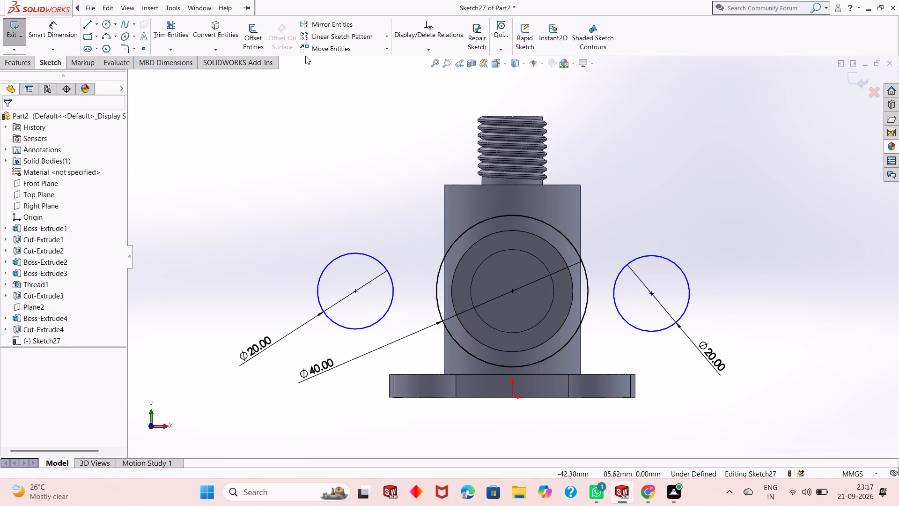
click(285, 138)
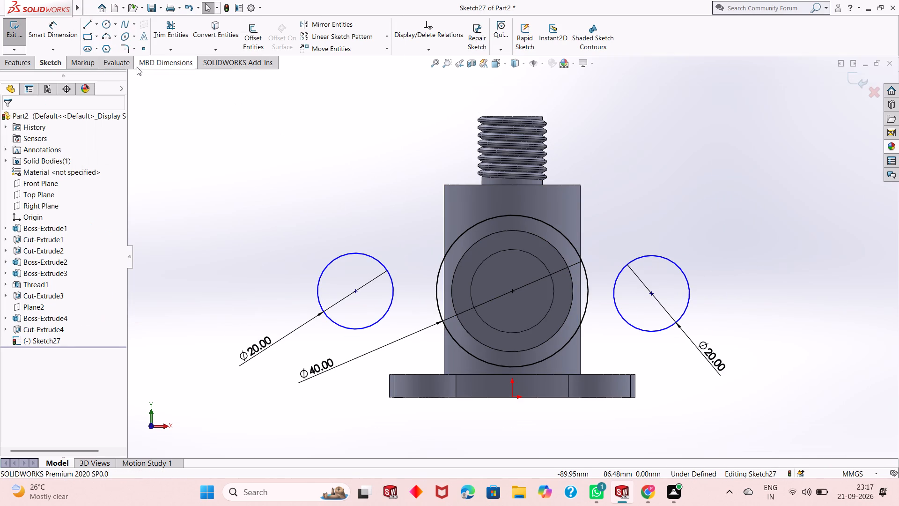
click(86, 25)
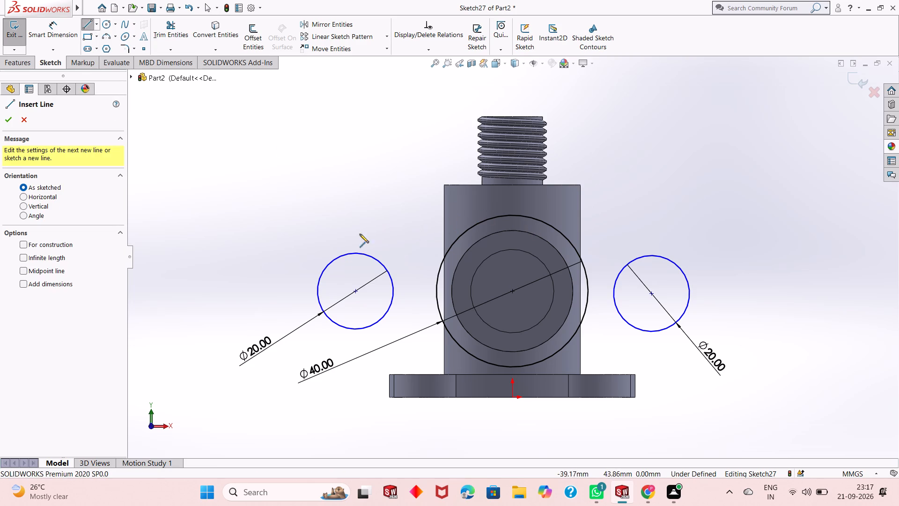
click(347, 254)
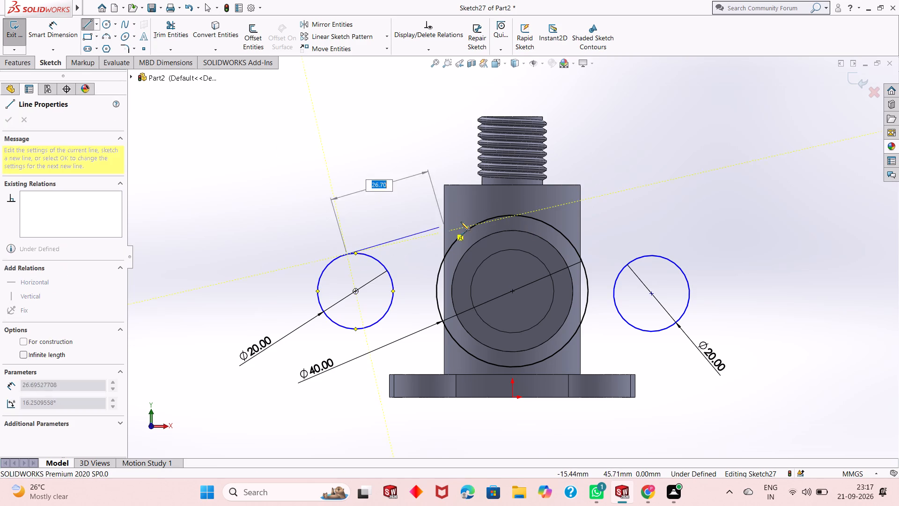
click(497, 215)
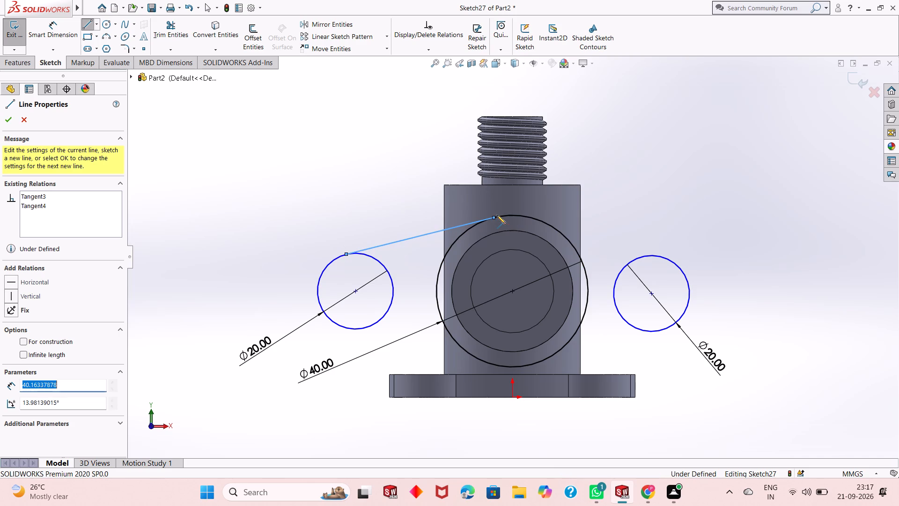
right_click(497, 215)
click(511, 225)
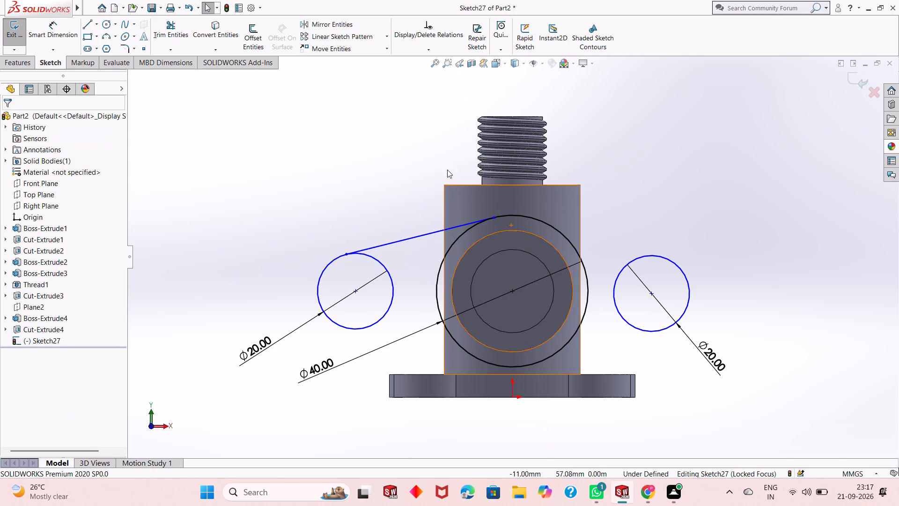
click(89, 27)
scroll(412, 371, down, 4)
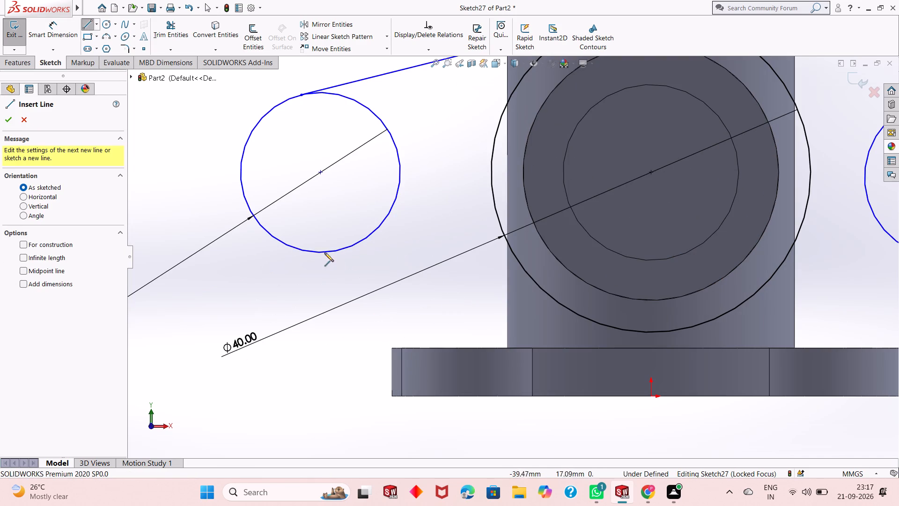
click(287, 243)
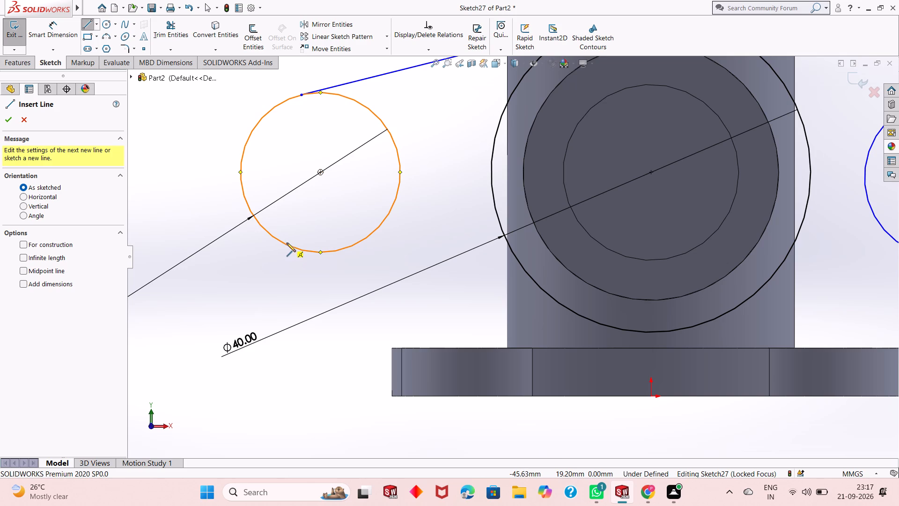
click(626, 332)
right_click(626, 332)
click(648, 342)
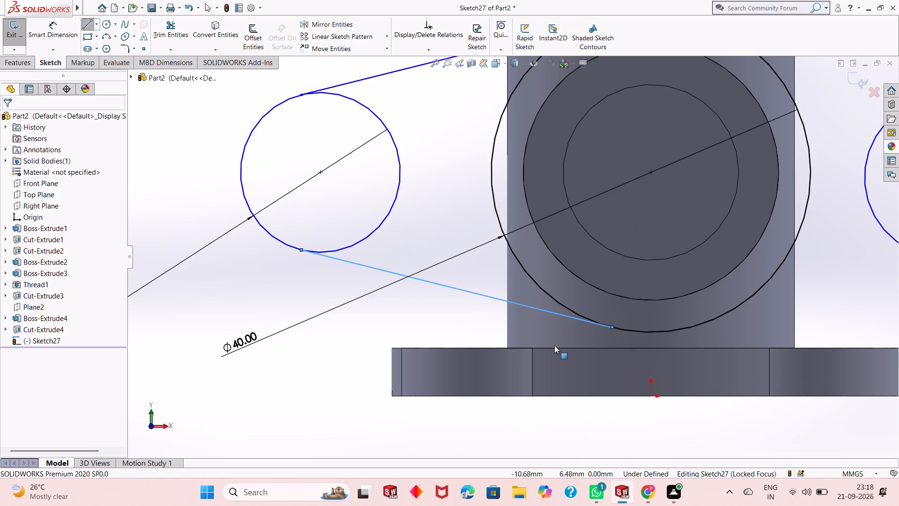
Draw upper and lower lines, about 35 mm and 36 mm long, from the 40 mm circle to the right 20 mm circle.
scroll(542, 347, up, 4)
scroll(734, 171, down, 2)
scroll(676, 246, up, 2)
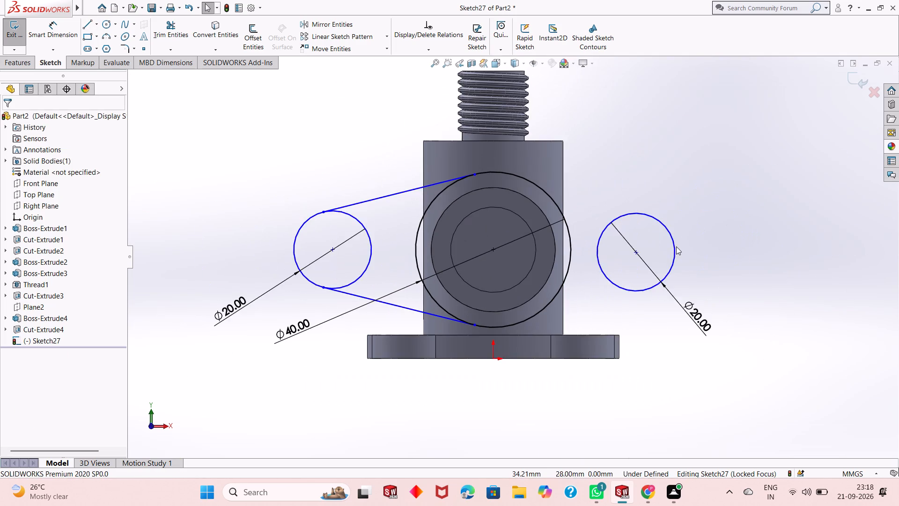
scroll(672, 250, down, 2)
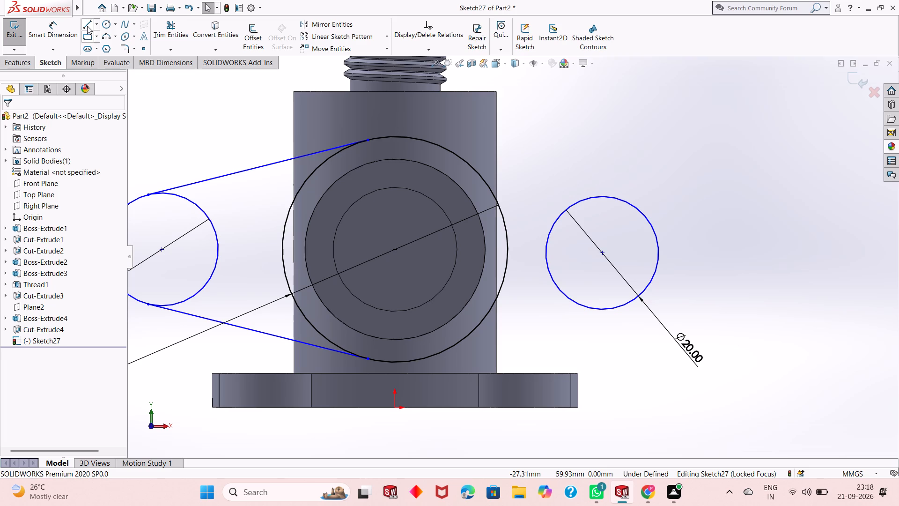
click(87, 26)
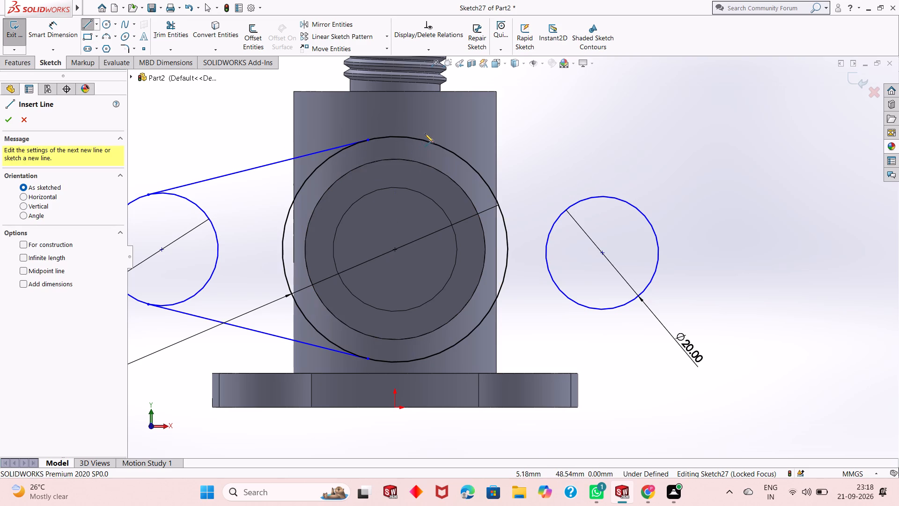
click(445, 149)
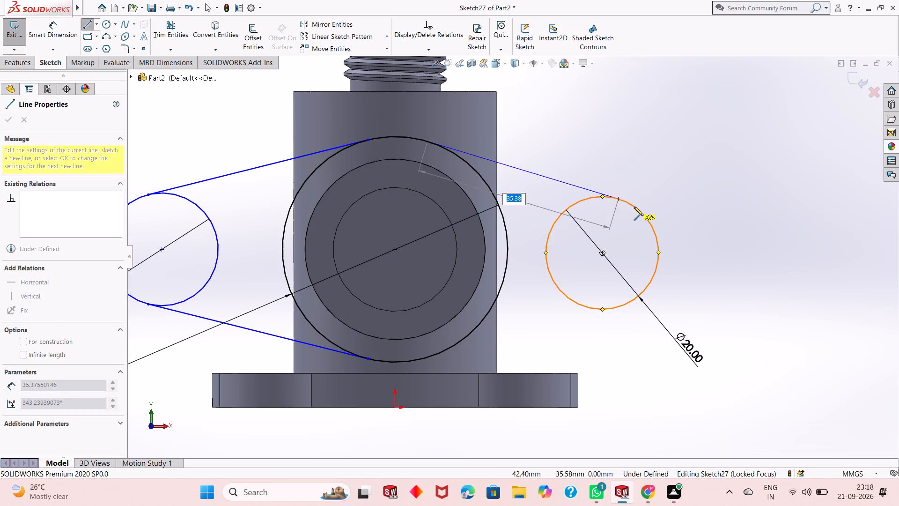
click(634, 207)
right_click(634, 207)
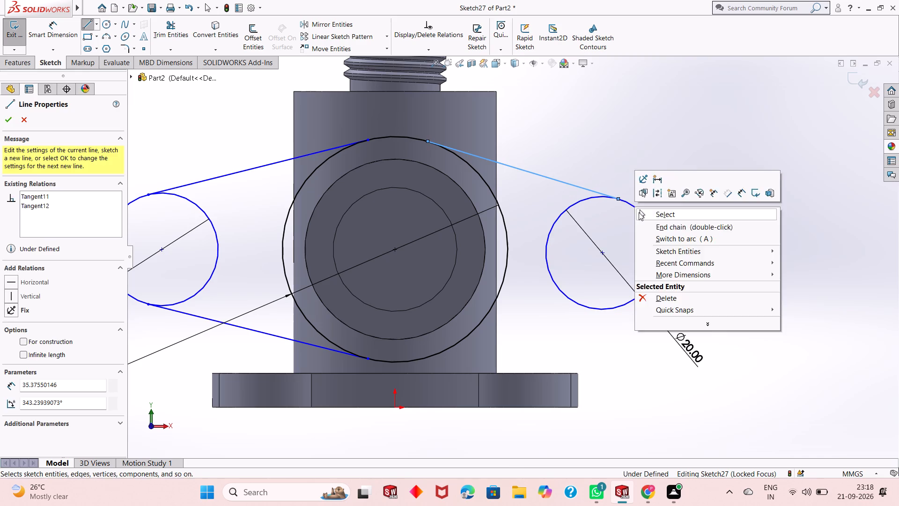
click(639, 212)
scroll(582, 316, up, 1)
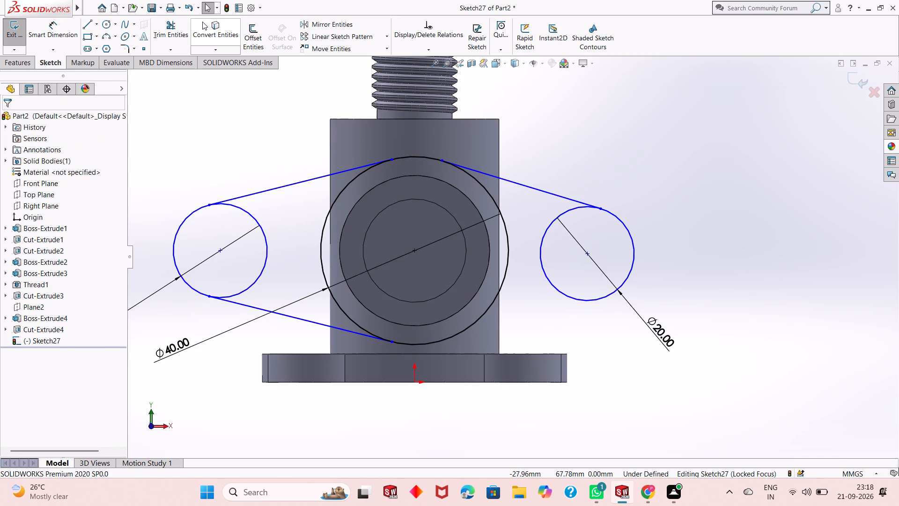
click(86, 24)
scroll(468, 231, down, 1)
scroll(468, 250, up, 3)
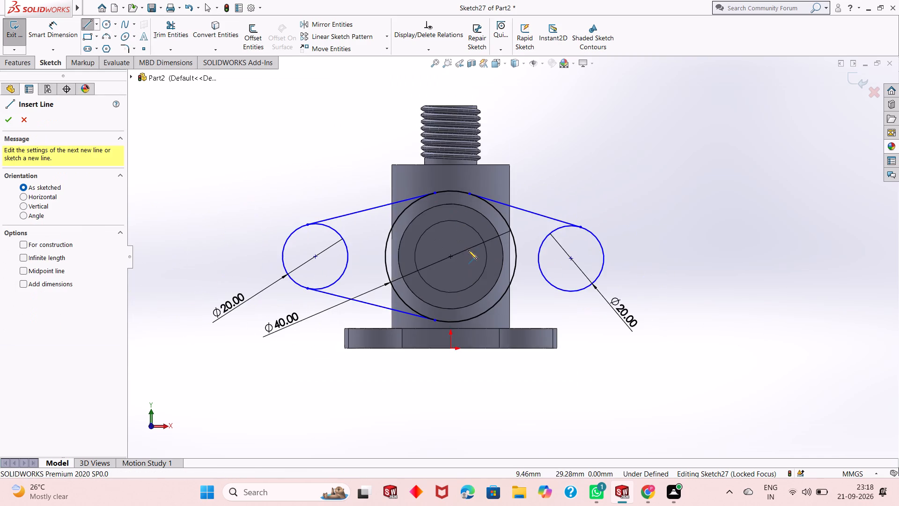
scroll(494, 309, down, 5)
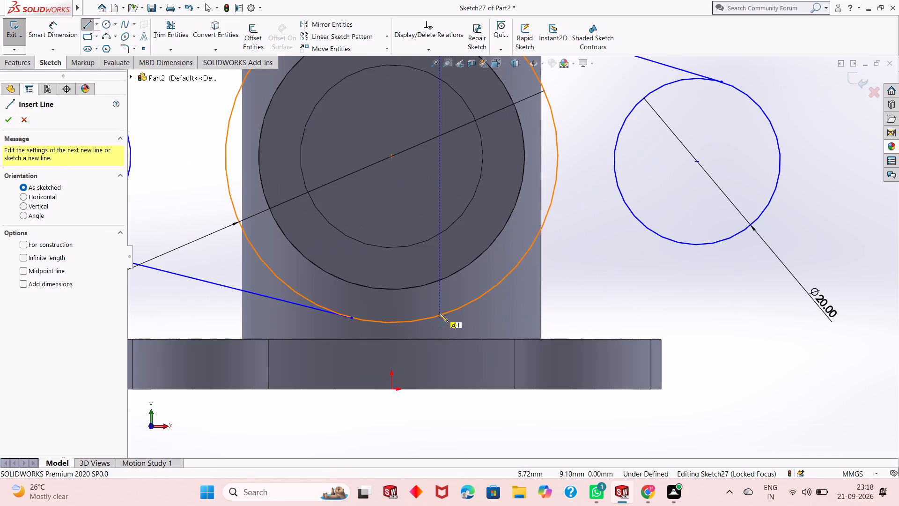
click(439, 315)
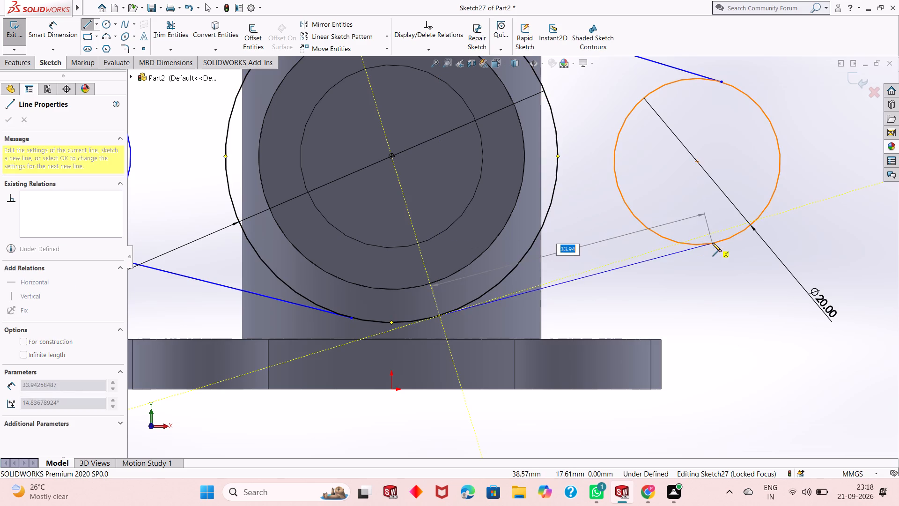
click(727, 238)
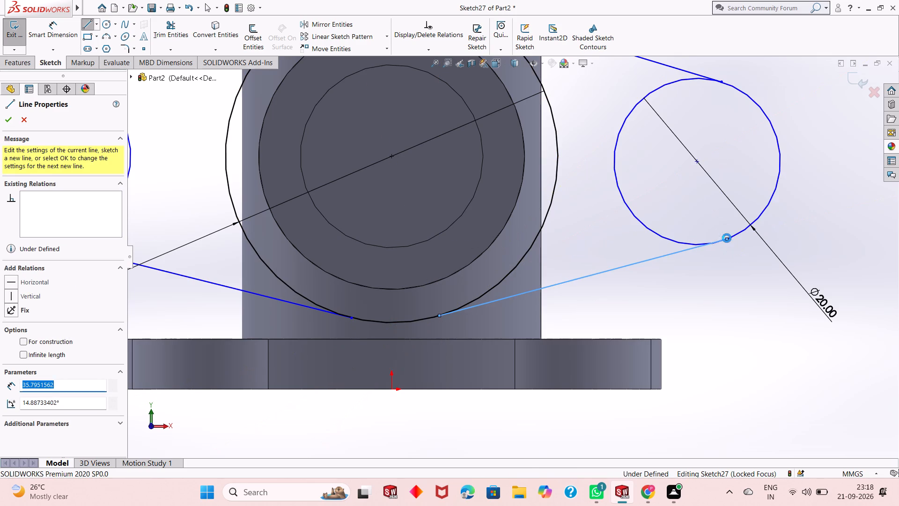
key(Escape)
key(Escape)
key(Escape)
scroll(664, 243, up, 3)
key(Escape)
scroll(516, 131, down, 1)
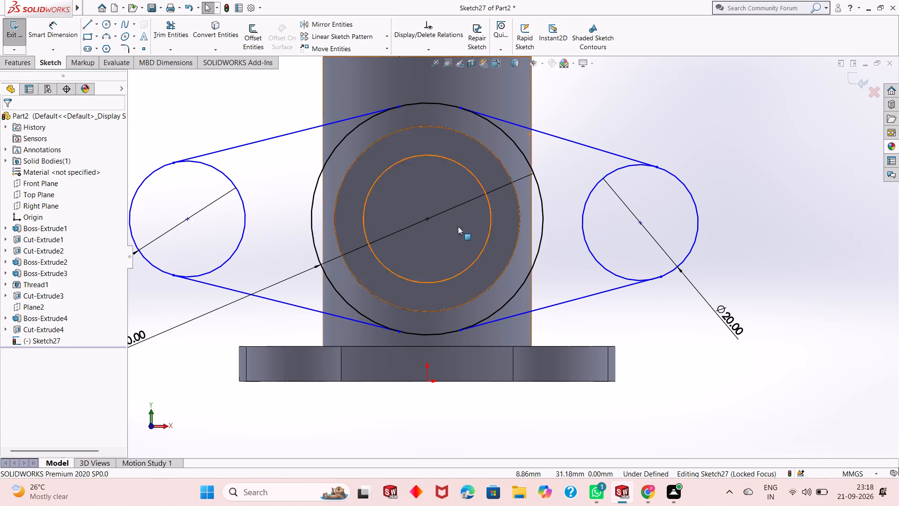
Apply a tangent relation between the upper left line and the left 20 mm circle.
scroll(434, 264, up, 2)
scroll(423, 175, down, 3)
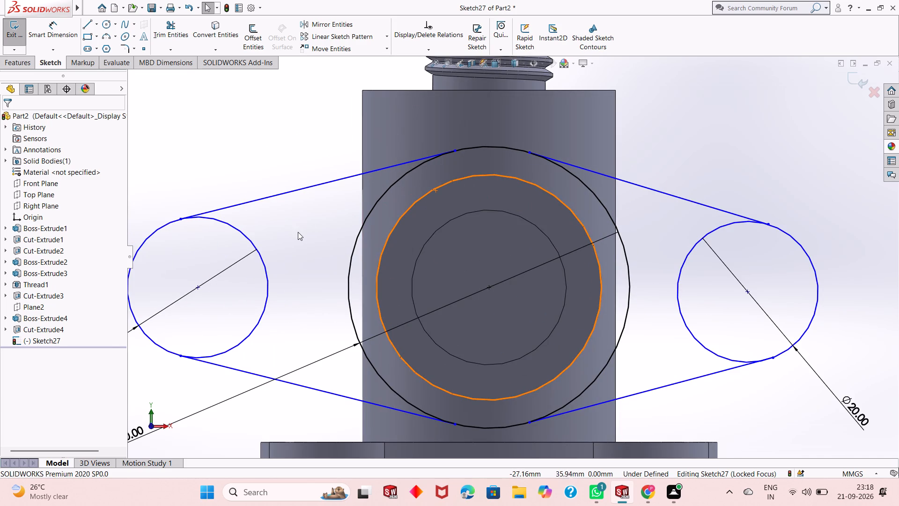
scroll(297, 233, up, 2)
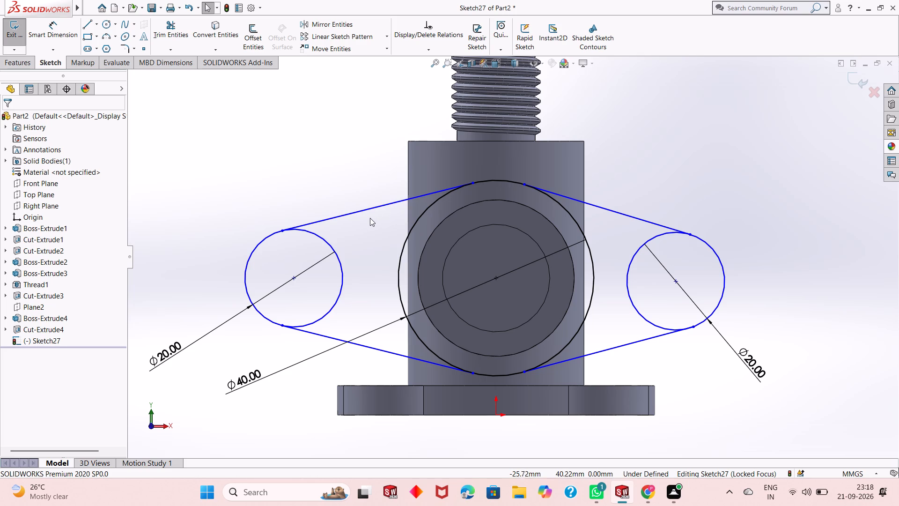
click(367, 209)
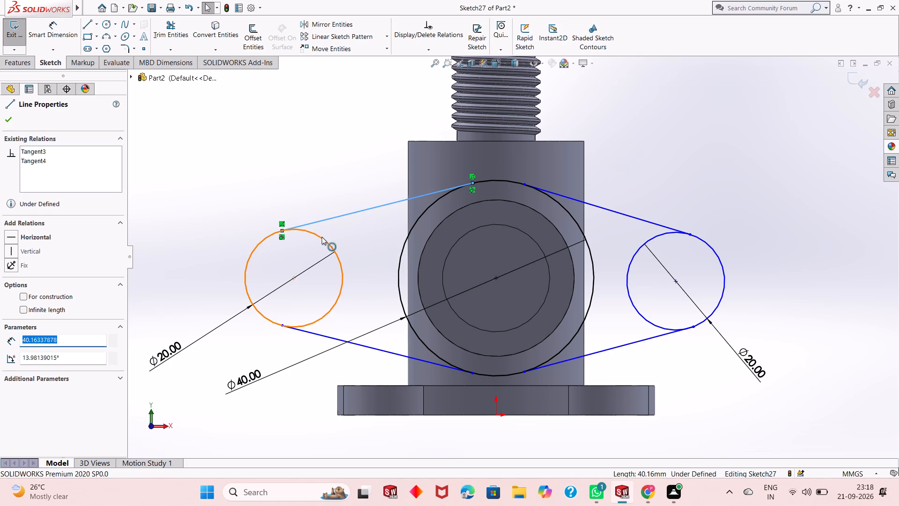
ctrl+click(322, 236)
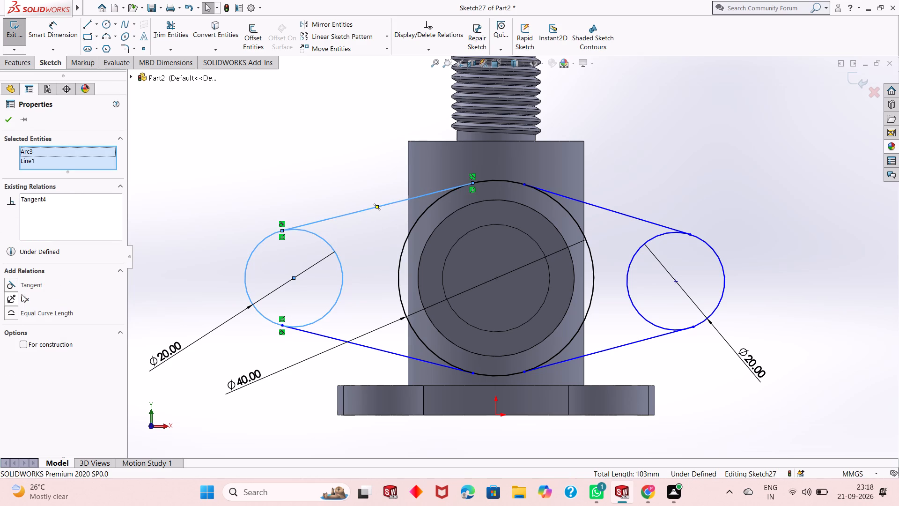
click(15, 286)
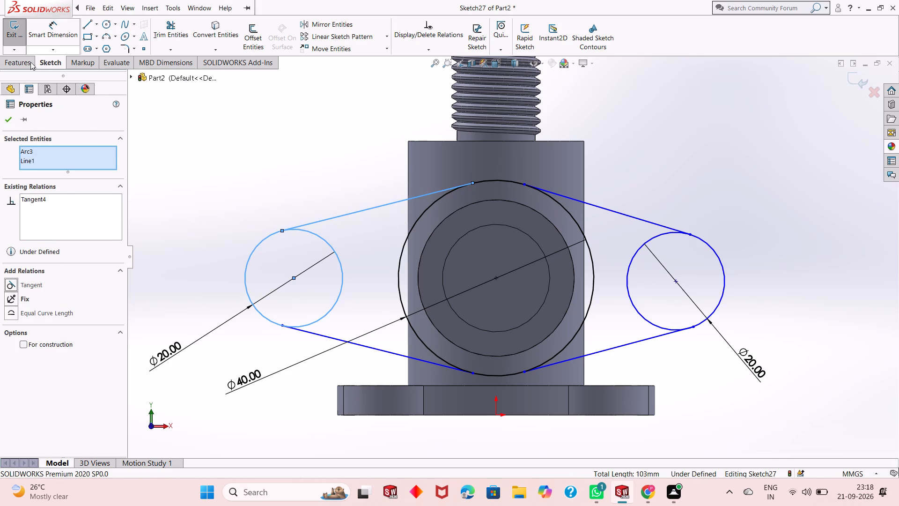
Apply a tangent relation between the upper left line and the central 40 mm circle.
click(13, 116)
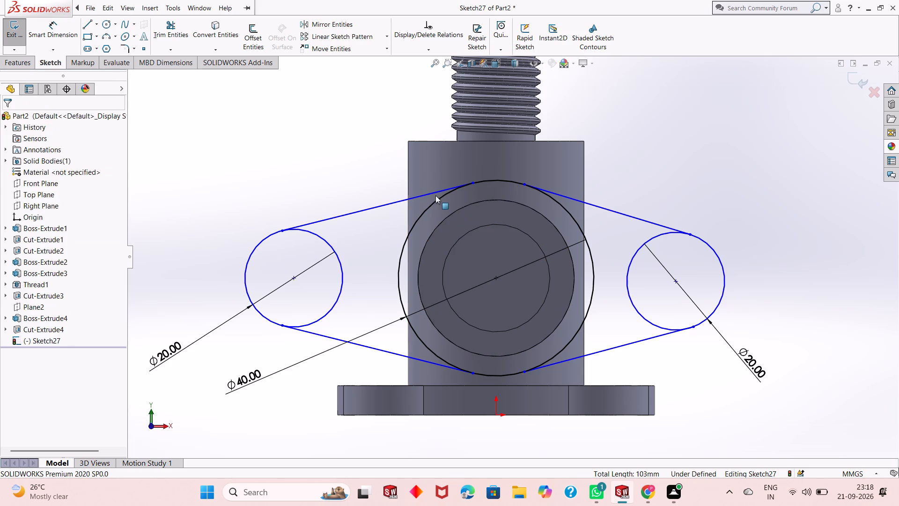
click(427, 192)
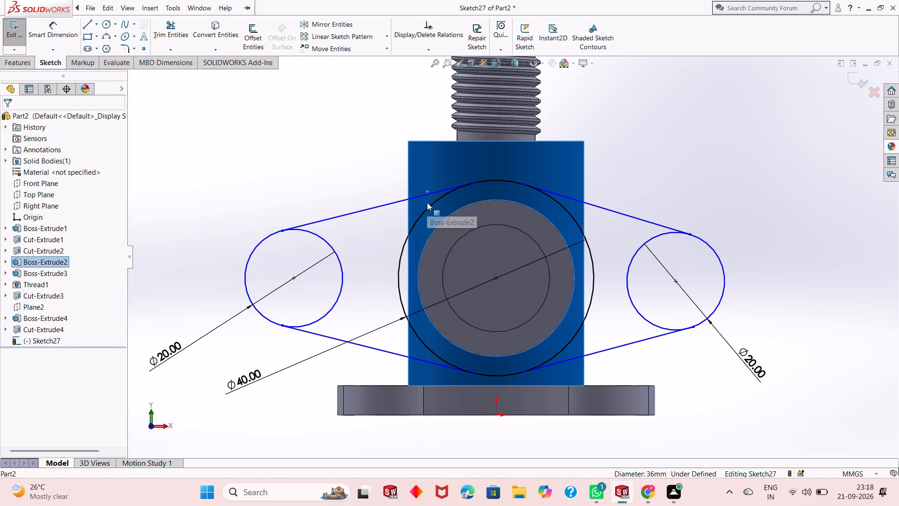
ctrl+click(427, 209)
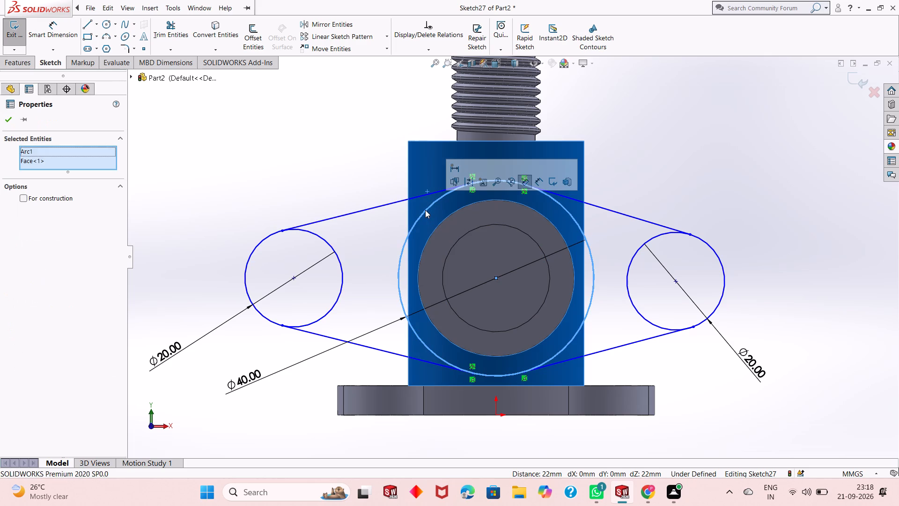
key(Escape)
key(Escape)
key(Escape)
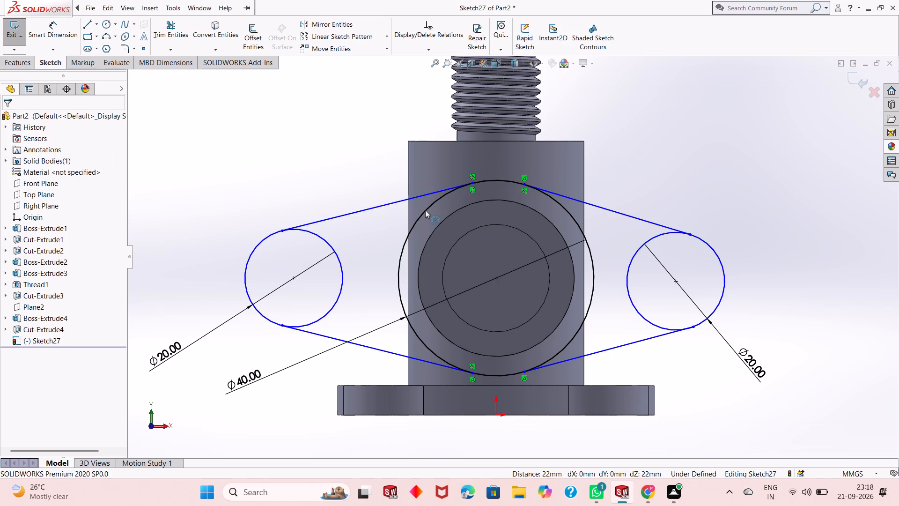
click(368, 211)
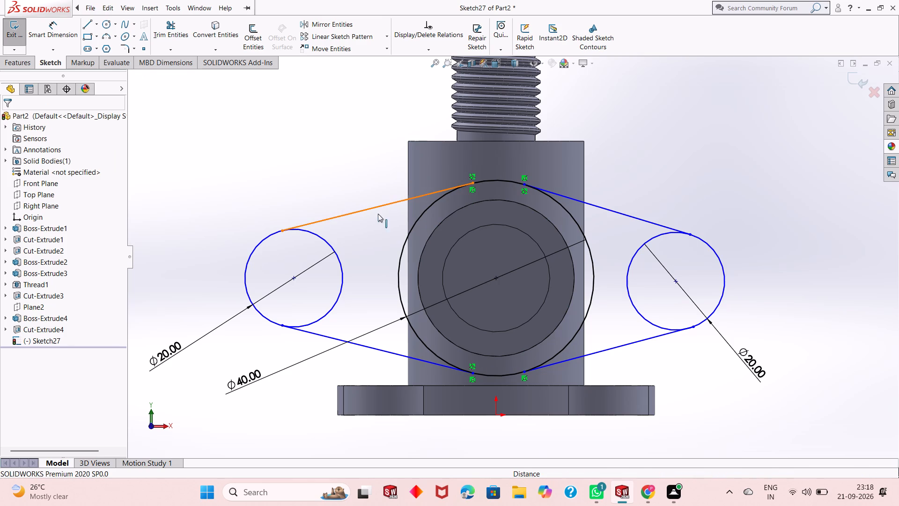
ctrl+click(404, 244)
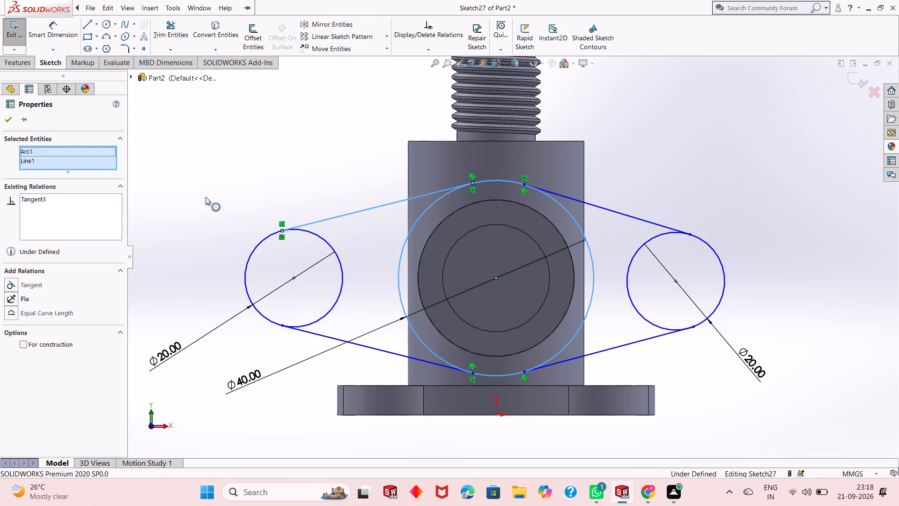
click(15, 283)
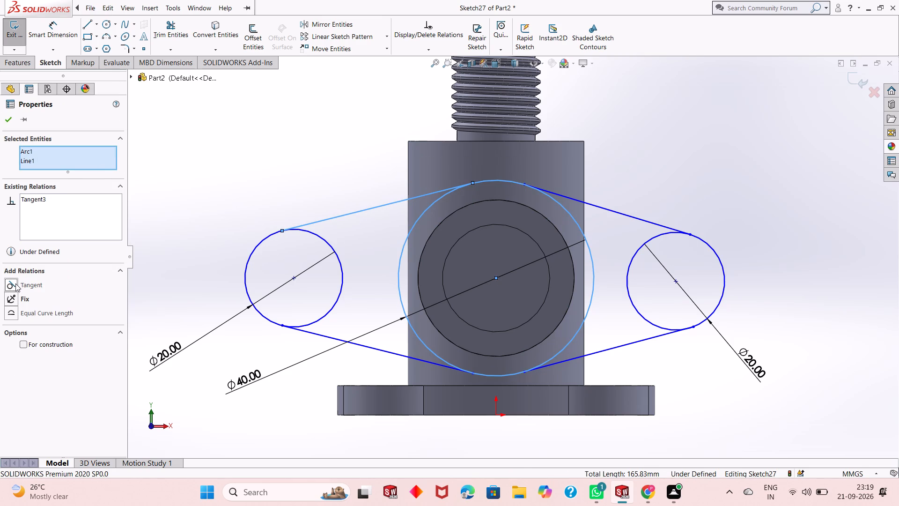
click(2, 118)
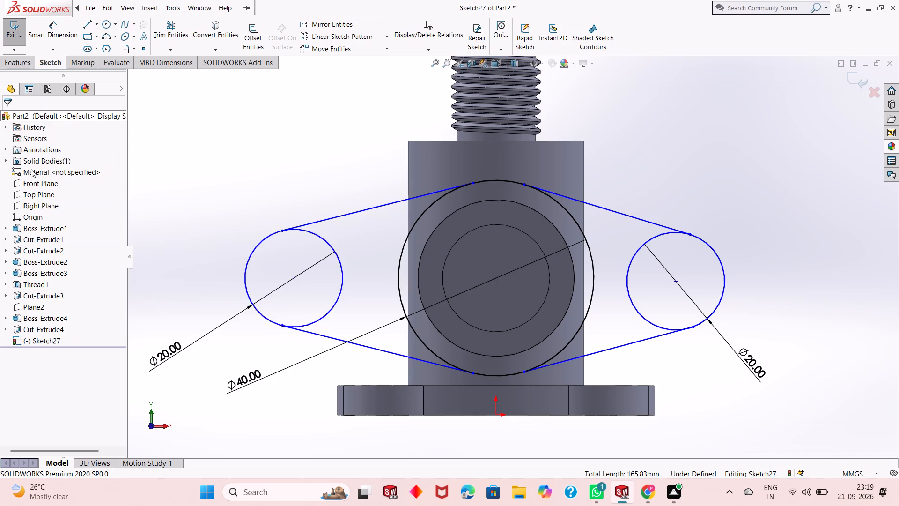
Apply a tangent relation between the upper right line and the right 20 mm circle.
scroll(397, 323, up, 1)
scroll(563, 298, down, 1)
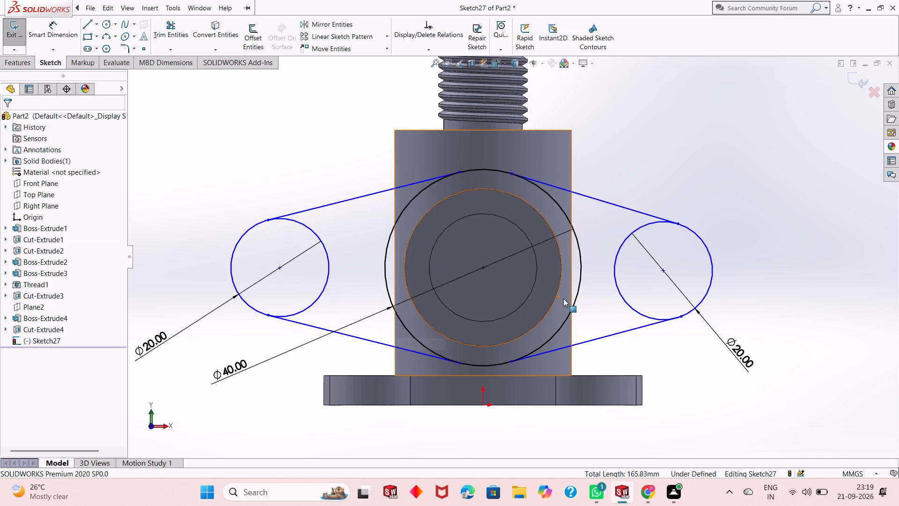
scroll(563, 298, up, 2)
scroll(627, 276, down, 3)
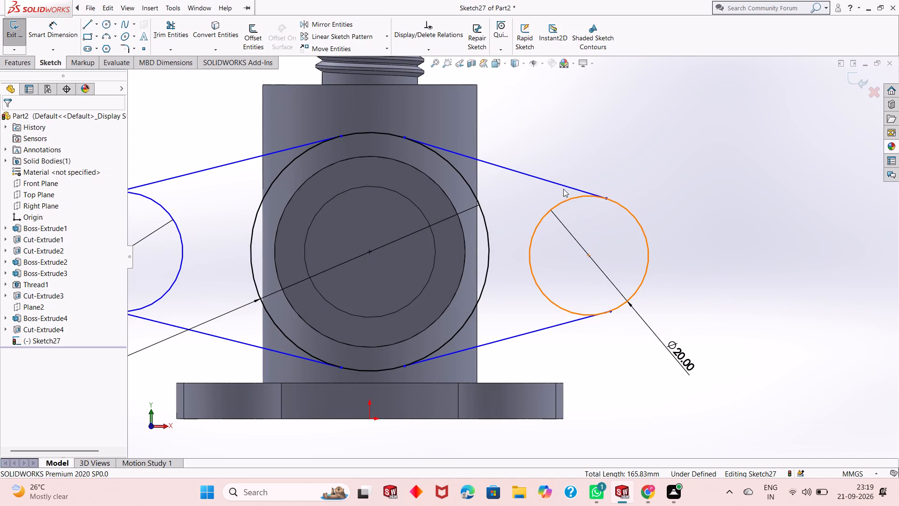
click(563, 186)
ctrl+click(631, 212)
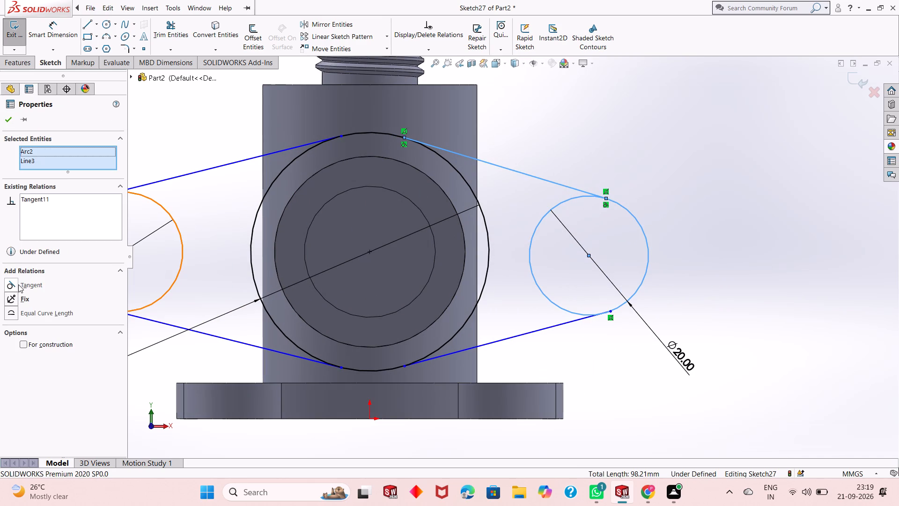
click(16, 285)
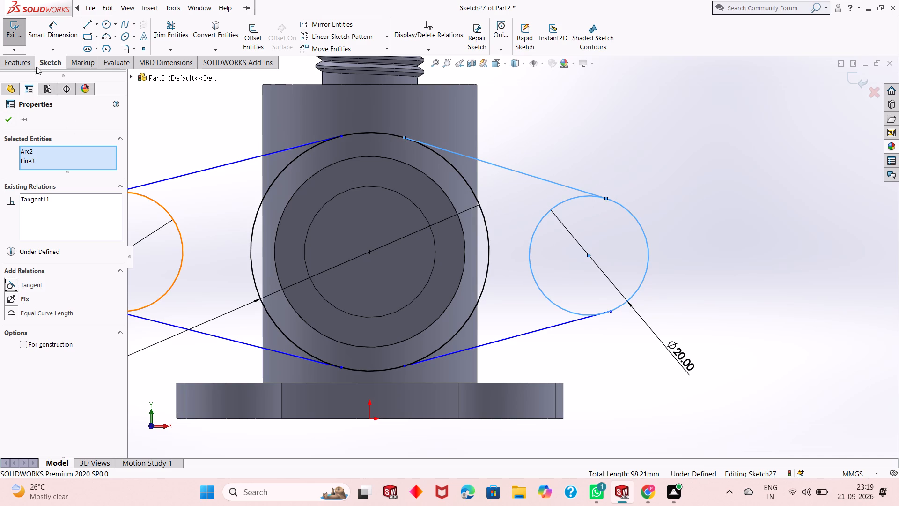
click(10, 117)
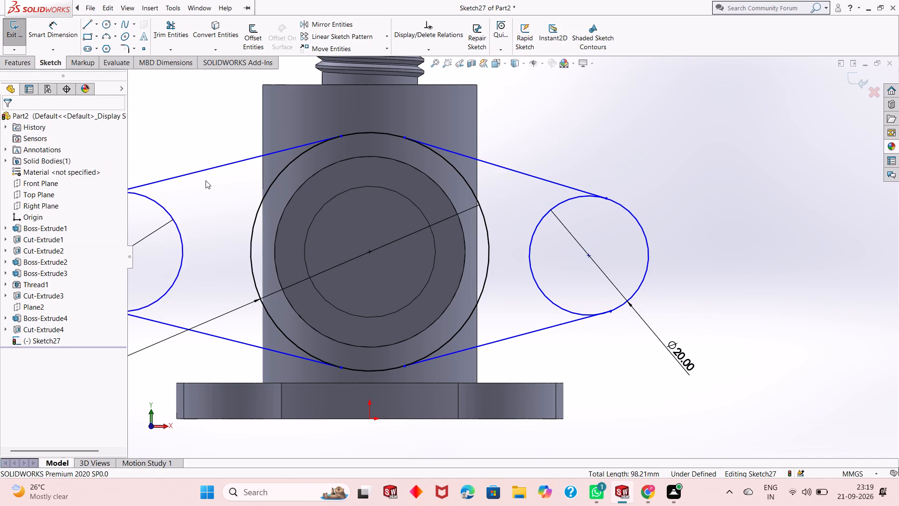
Apply a tangent relation between the upper right line and the central 40 mm circle.
scroll(486, 180, down, 2)
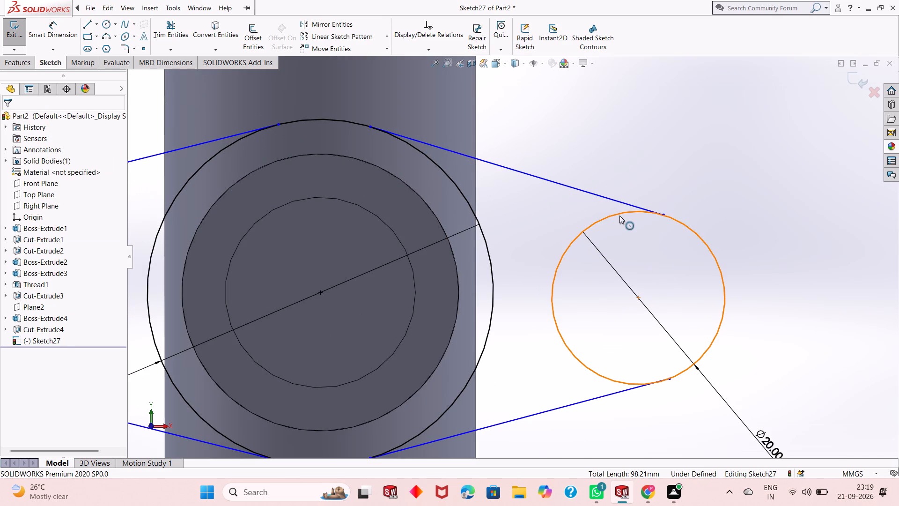
click(620, 216)
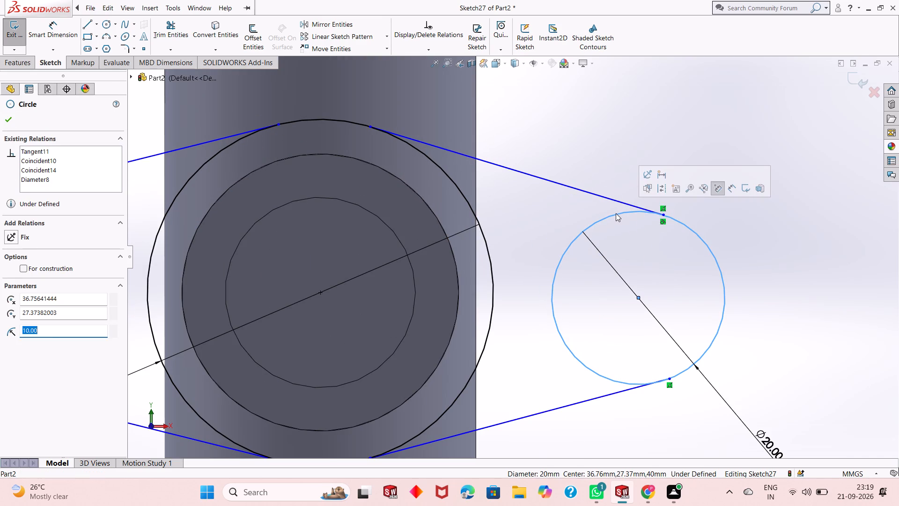
key(Escape)
key(Escape)
key(Escape)
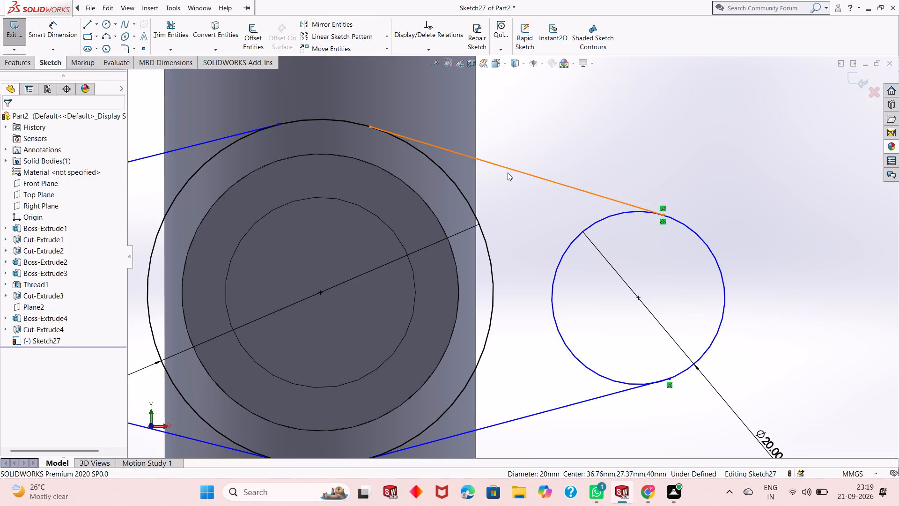
ctrl+click(505, 172)
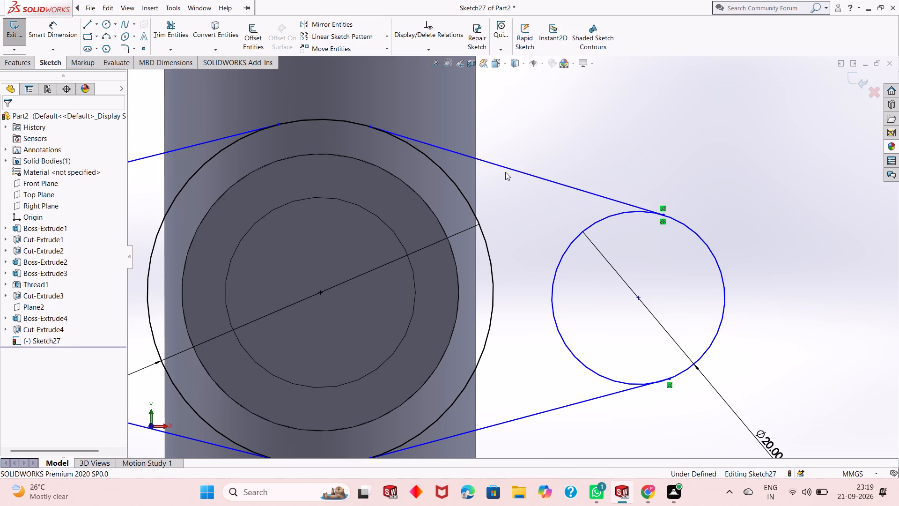
click(508, 167)
ctrl+click(423, 155)
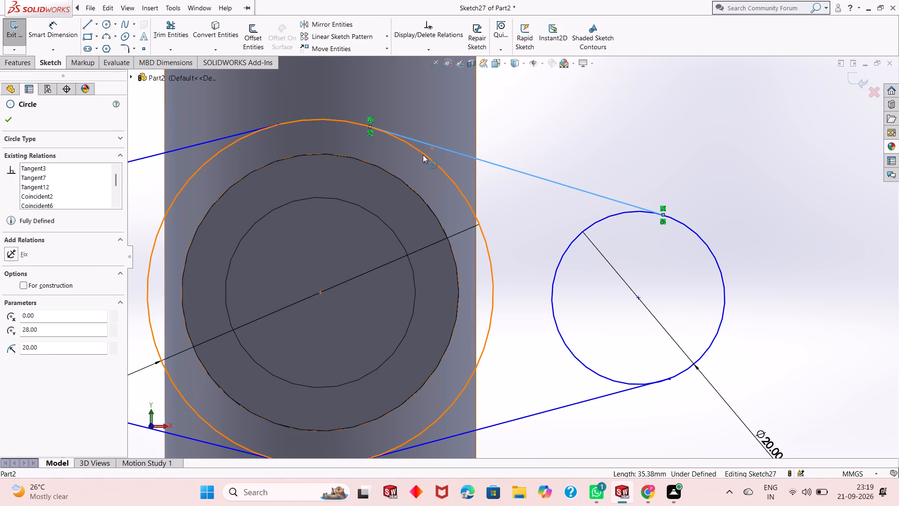
click(15, 288)
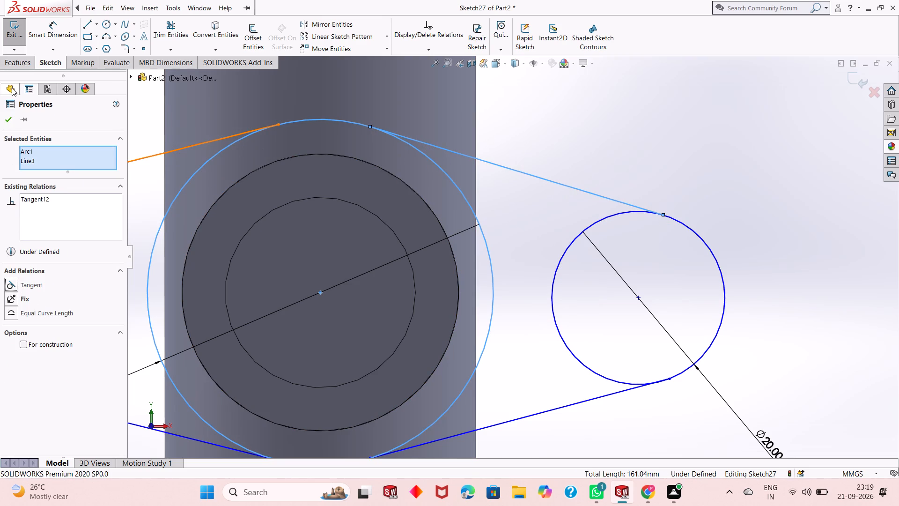
click(5, 121)
Apply a tangent relation between the lower right line and the right 20 mm circle.
scroll(294, 239, up, 3)
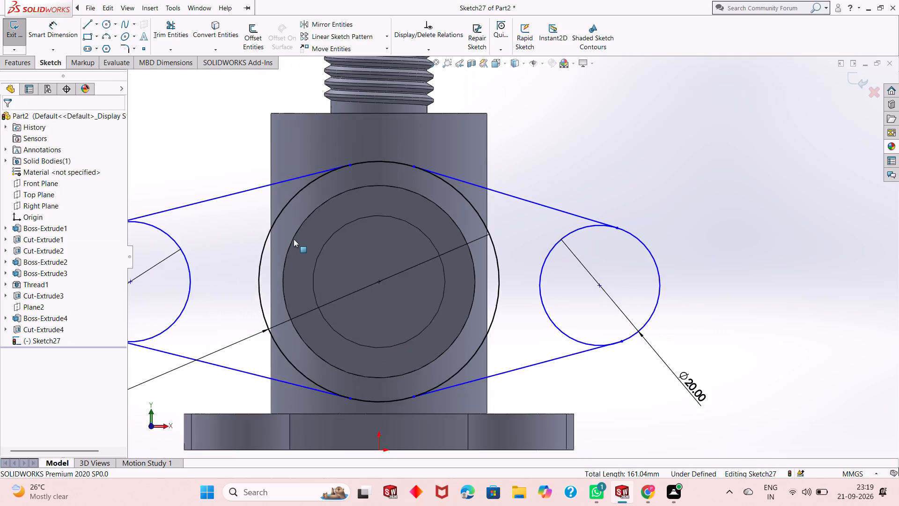
scroll(294, 239, up, 2)
scroll(363, 358, down, 2)
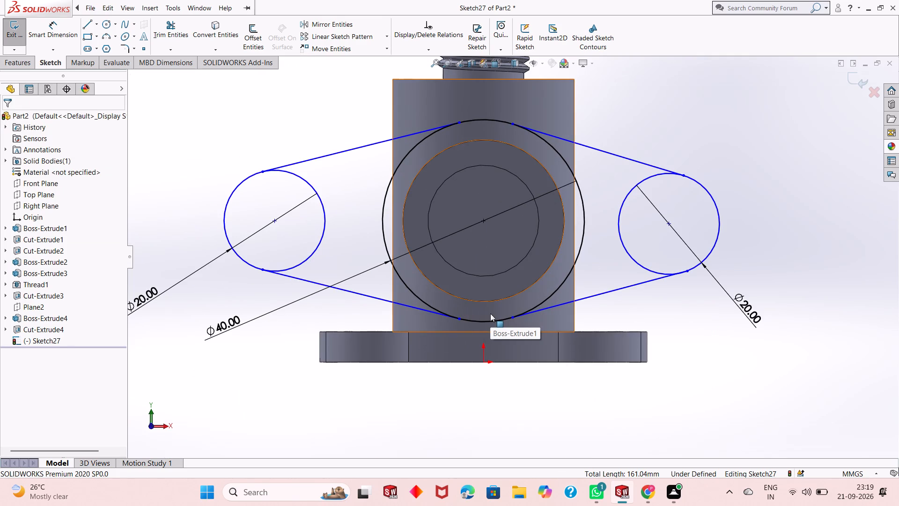
scroll(502, 307, down, 2)
click(615, 290)
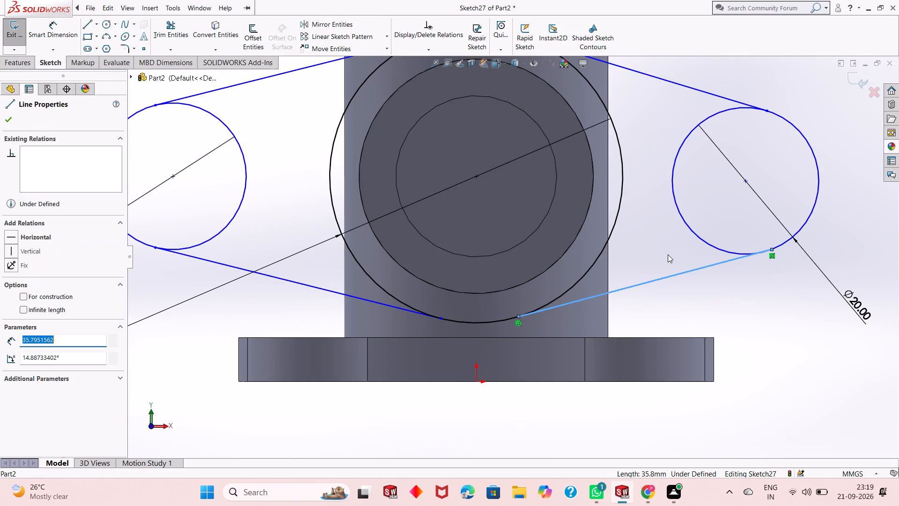
ctrl+click(701, 235)
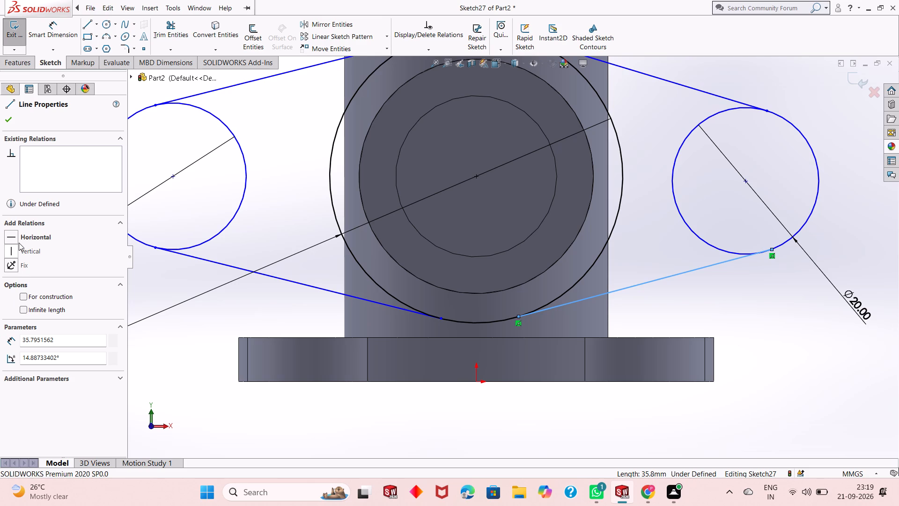
key(Escape)
key(Escape)
key(Escape)
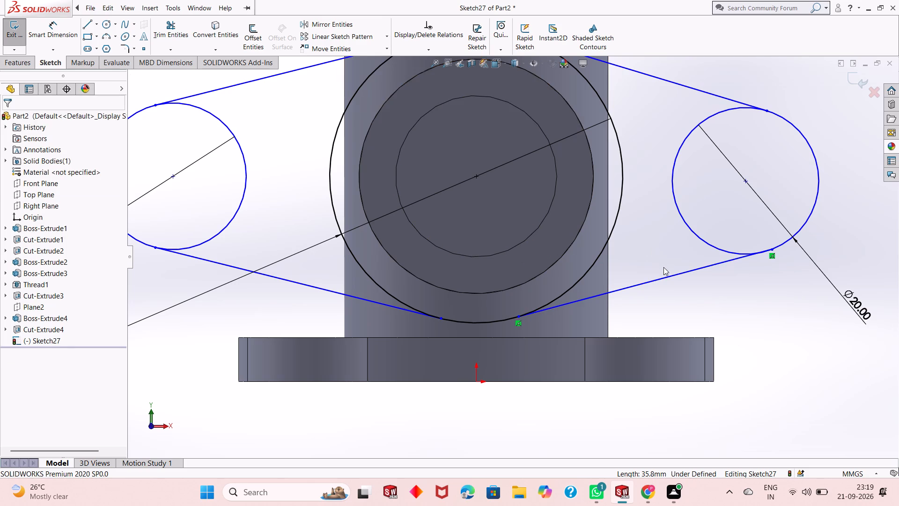
click(668, 277)
ctrl+click(700, 239)
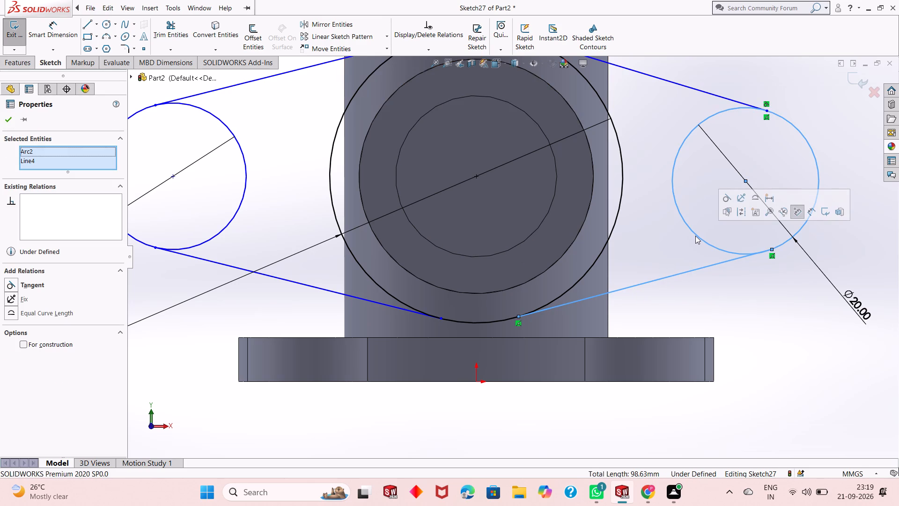
scroll(661, 249, up, 3)
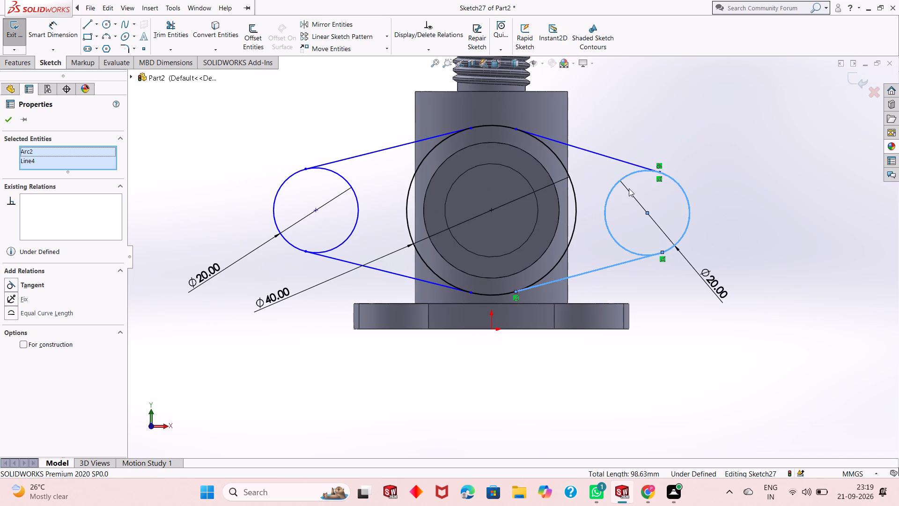
scroll(583, 231, down, 1)
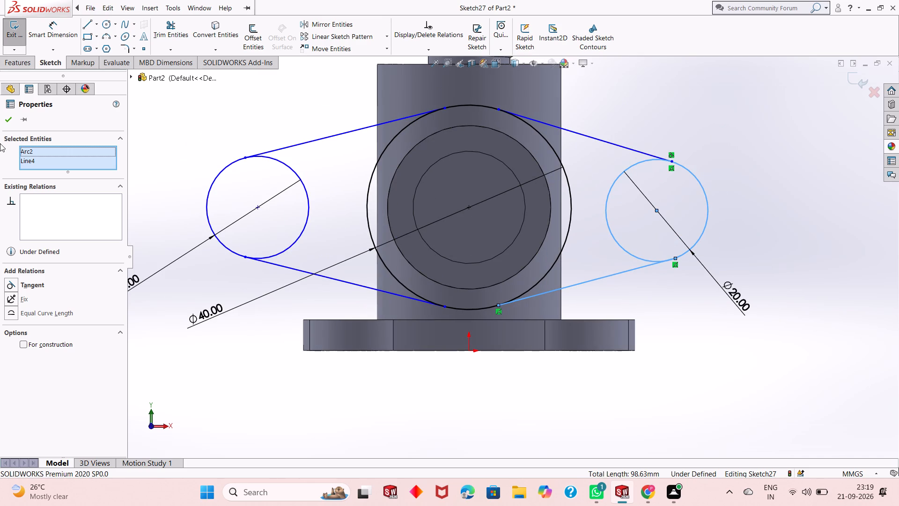
click(17, 284)
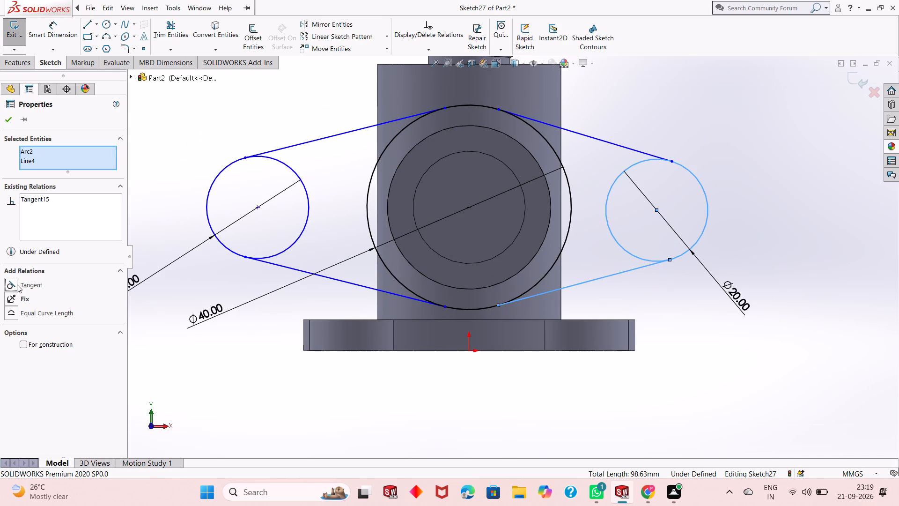
click(7, 126)
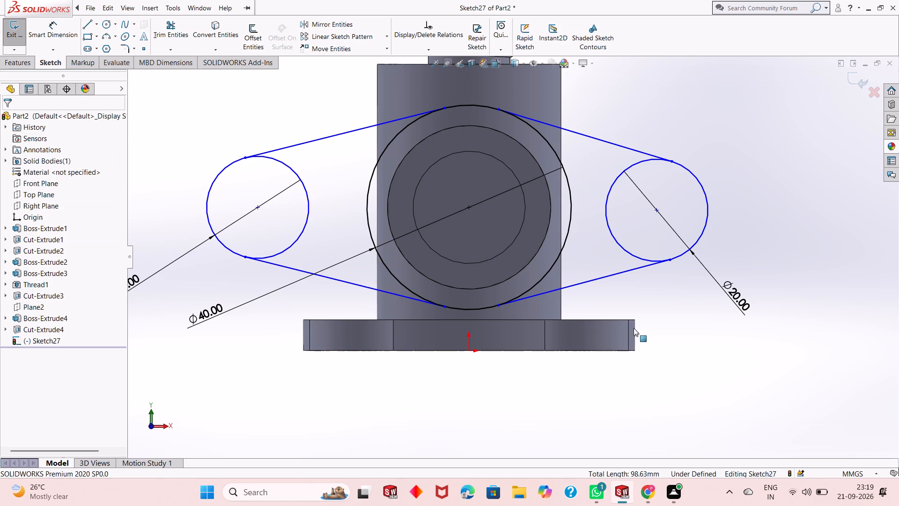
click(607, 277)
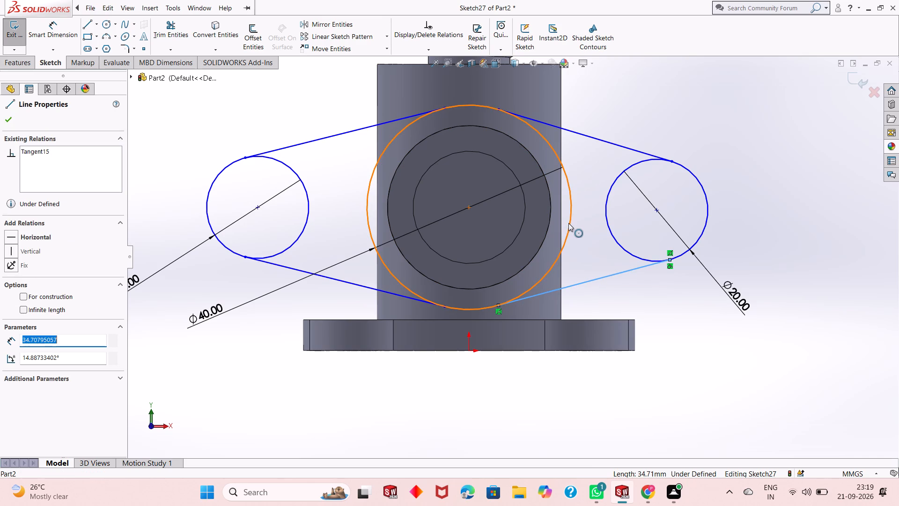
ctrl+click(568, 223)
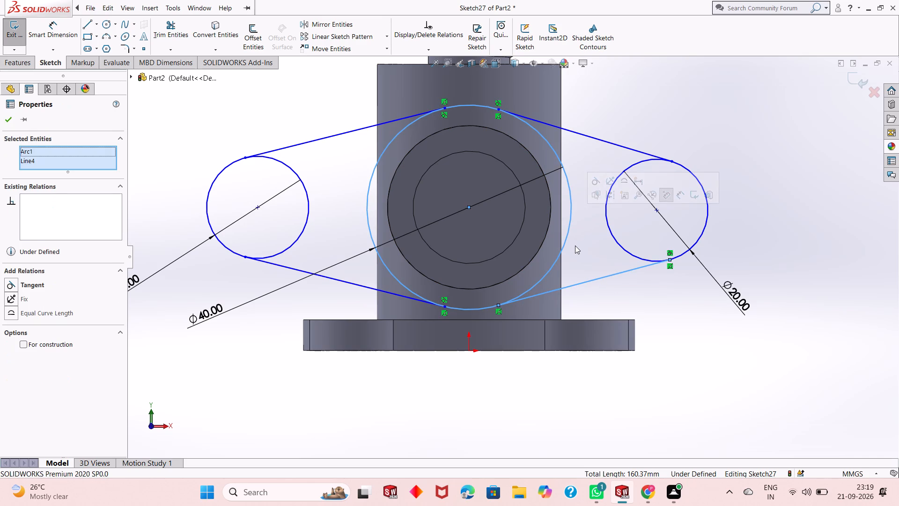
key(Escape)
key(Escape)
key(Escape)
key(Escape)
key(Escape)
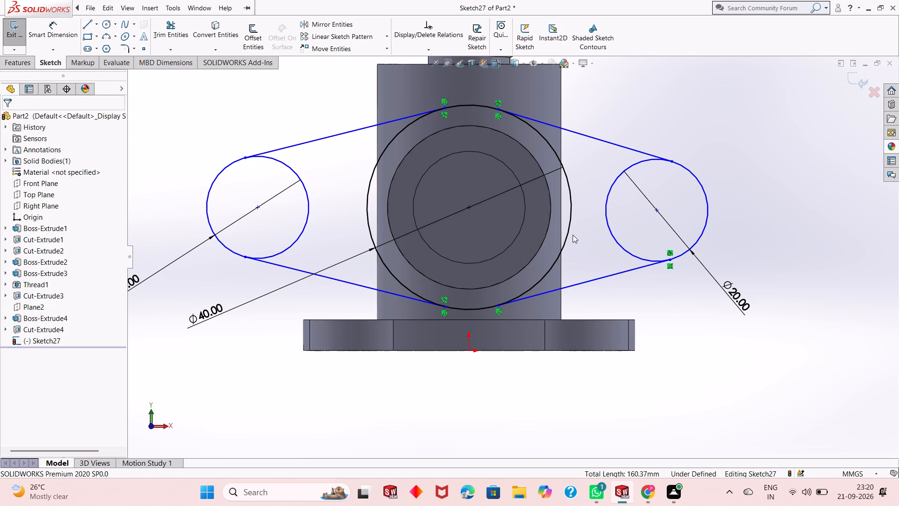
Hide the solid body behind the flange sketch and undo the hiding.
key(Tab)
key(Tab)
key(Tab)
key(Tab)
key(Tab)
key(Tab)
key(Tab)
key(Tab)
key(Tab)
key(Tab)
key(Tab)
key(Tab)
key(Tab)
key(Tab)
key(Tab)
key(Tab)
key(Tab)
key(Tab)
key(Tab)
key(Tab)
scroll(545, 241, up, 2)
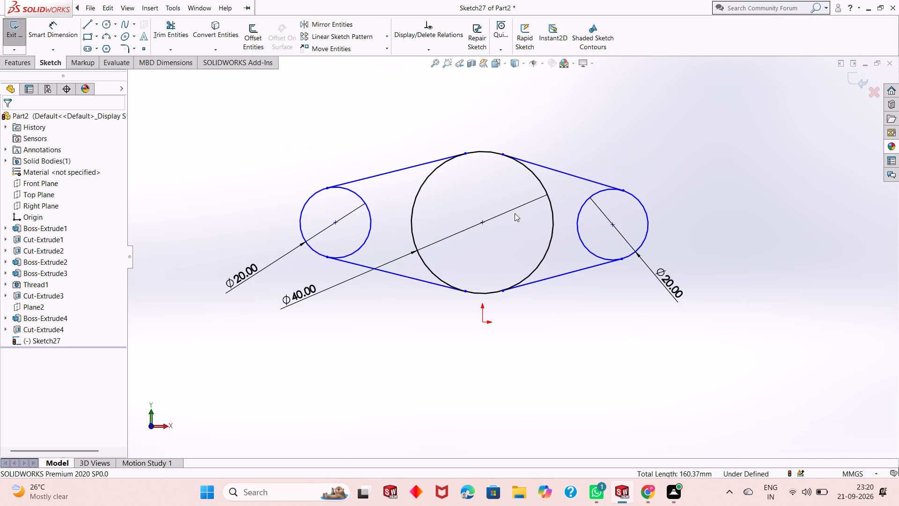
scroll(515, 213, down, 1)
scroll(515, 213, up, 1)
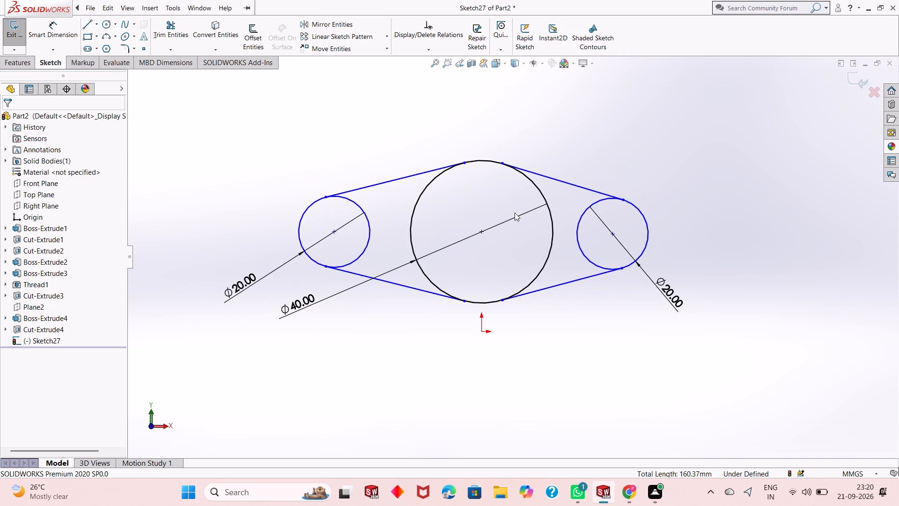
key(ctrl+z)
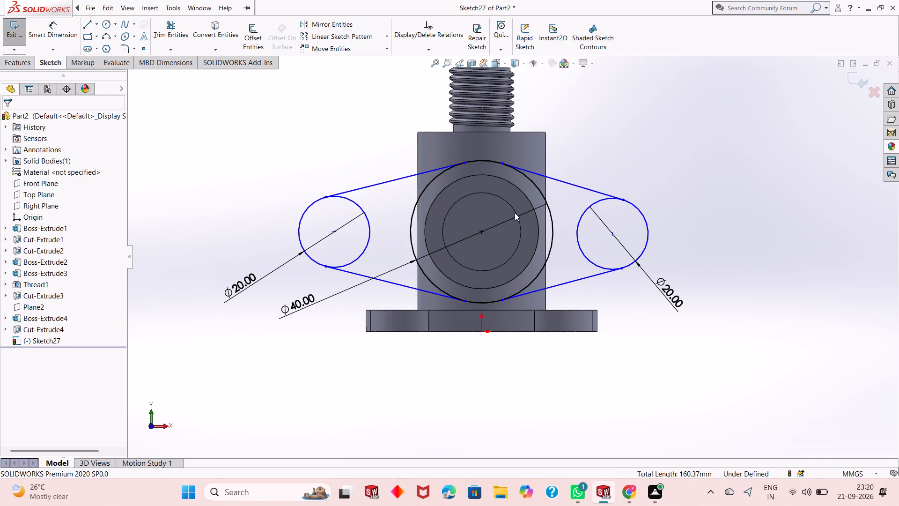
Trim away the left and right side arcs of the central 40 mm circle between the tangent lines.
scroll(515, 213, down, 2)
scroll(515, 213, up, 3)
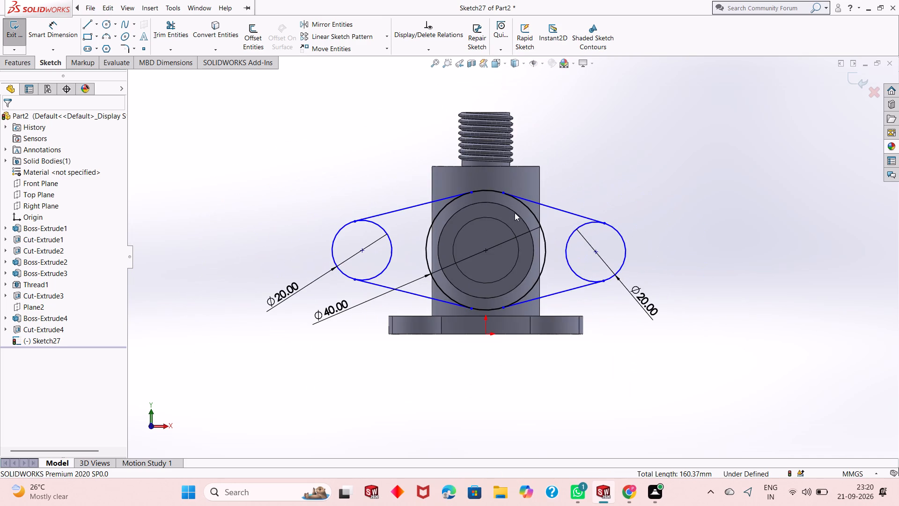
click(177, 32)
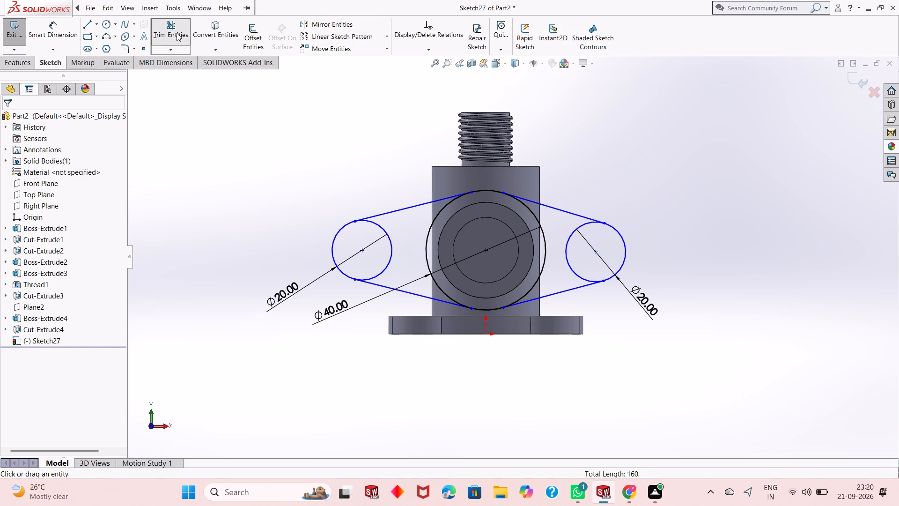
click(441, 211)
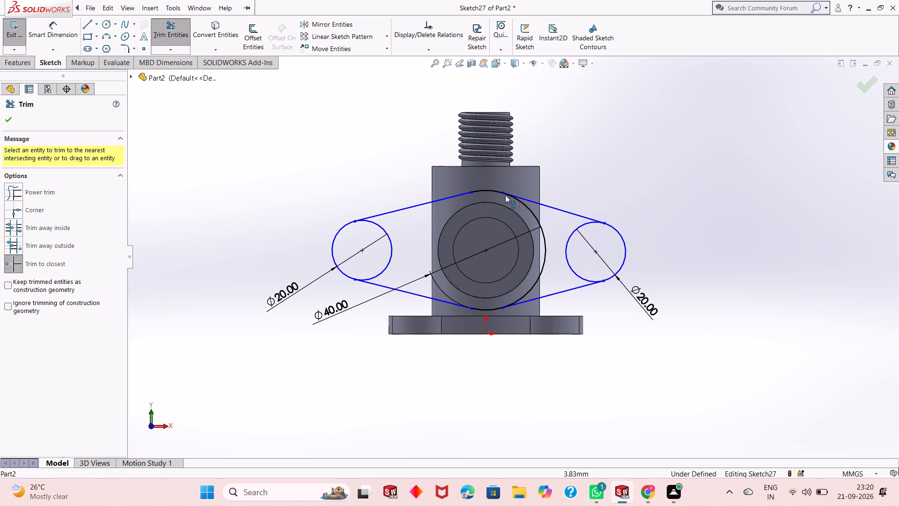
click(544, 235)
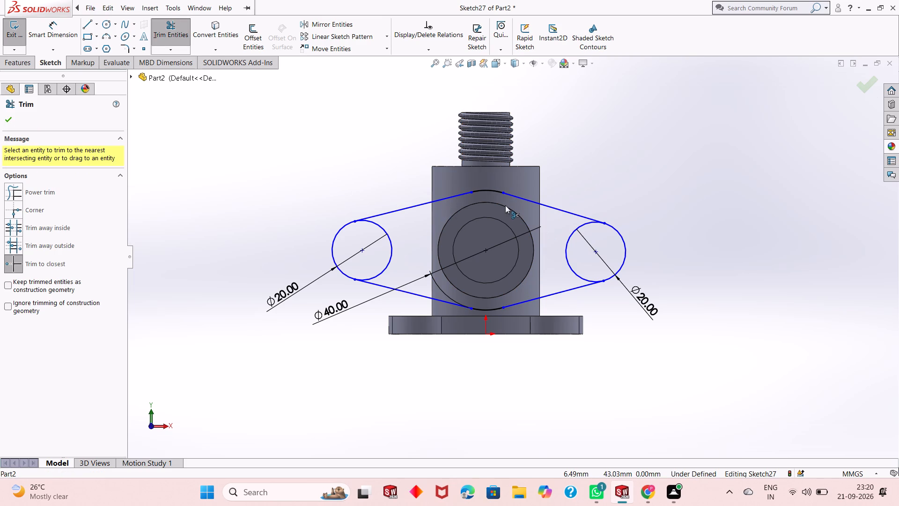
scroll(505, 205, down, 4)
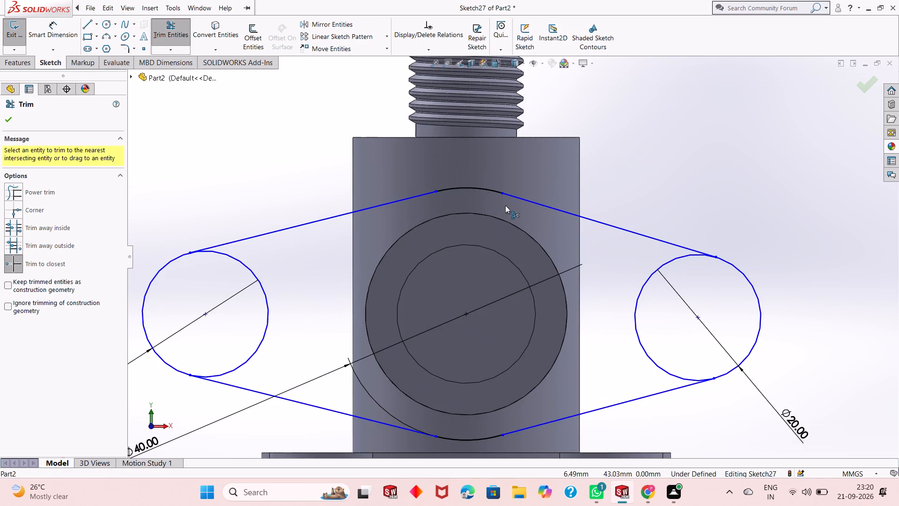
scroll(505, 205, up, 1)
scroll(477, 252, up, 3)
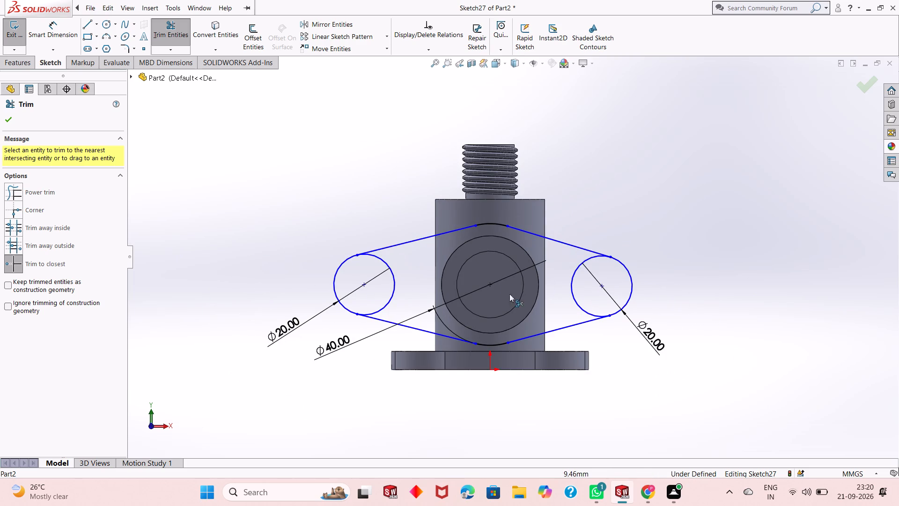
scroll(497, 302, down, 2)
scroll(497, 294, up, 2)
scroll(589, 210, down, 2)
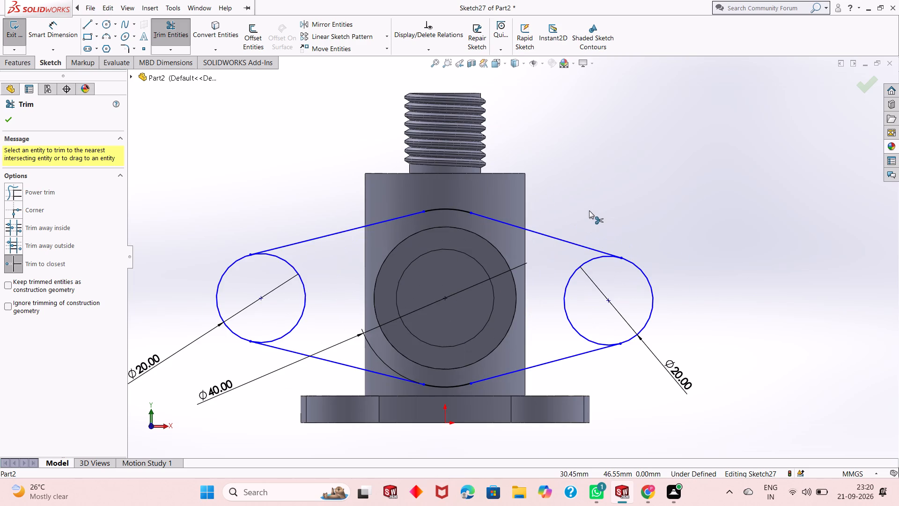
click(8, 121)
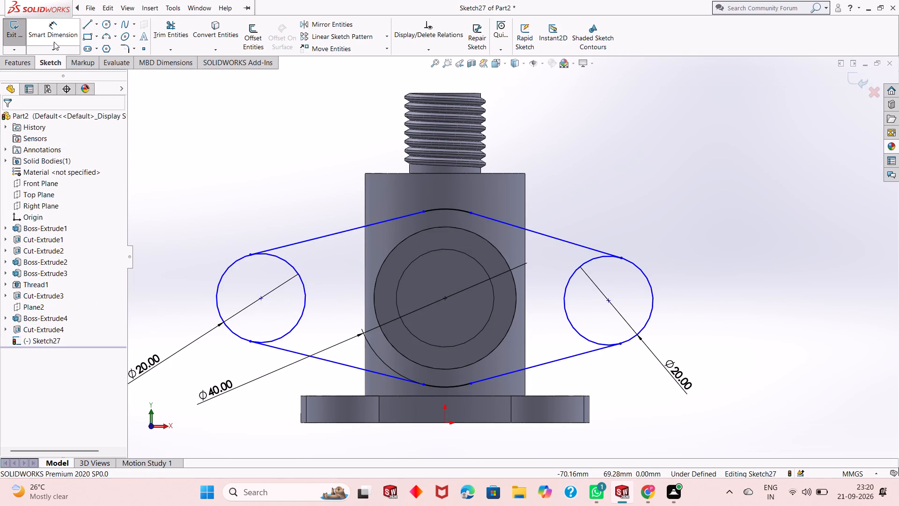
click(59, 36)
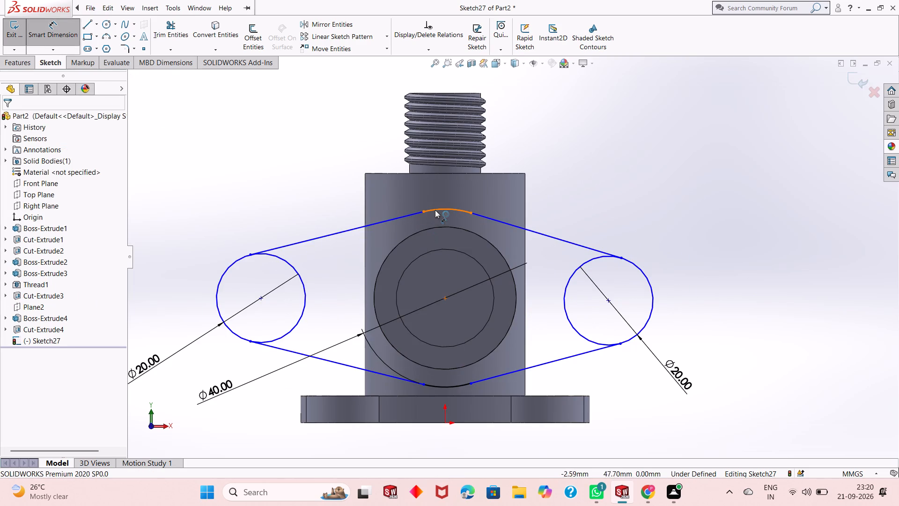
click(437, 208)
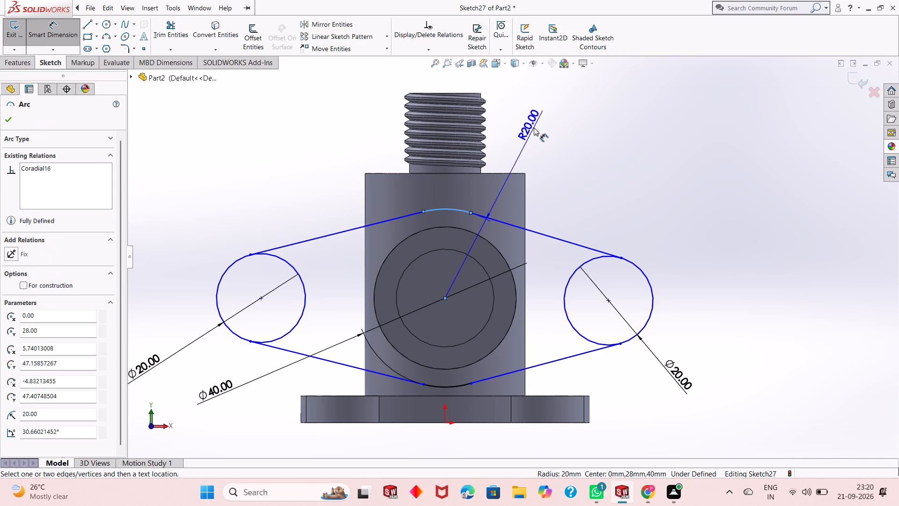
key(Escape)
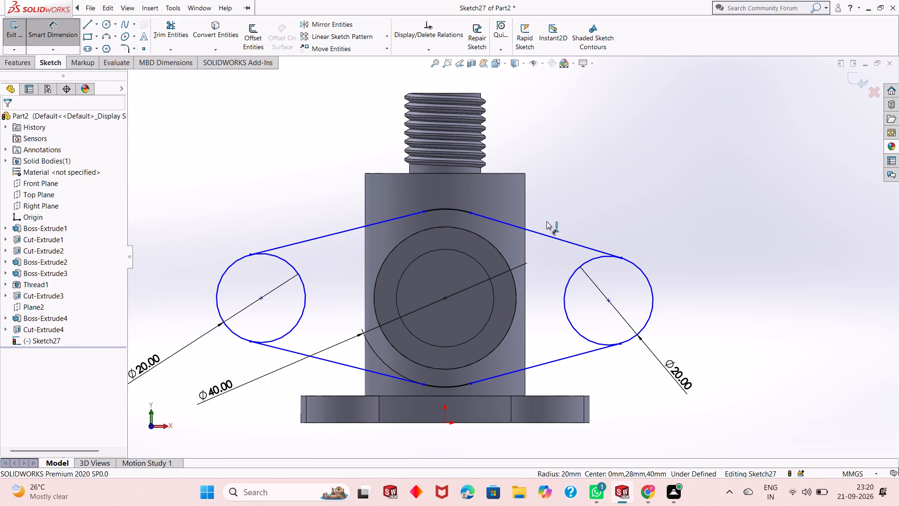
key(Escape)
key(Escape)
Trim away the inner arcs of both 20 mm circles, leaving the rounded outer ends of the flange outline.
click(177, 39)
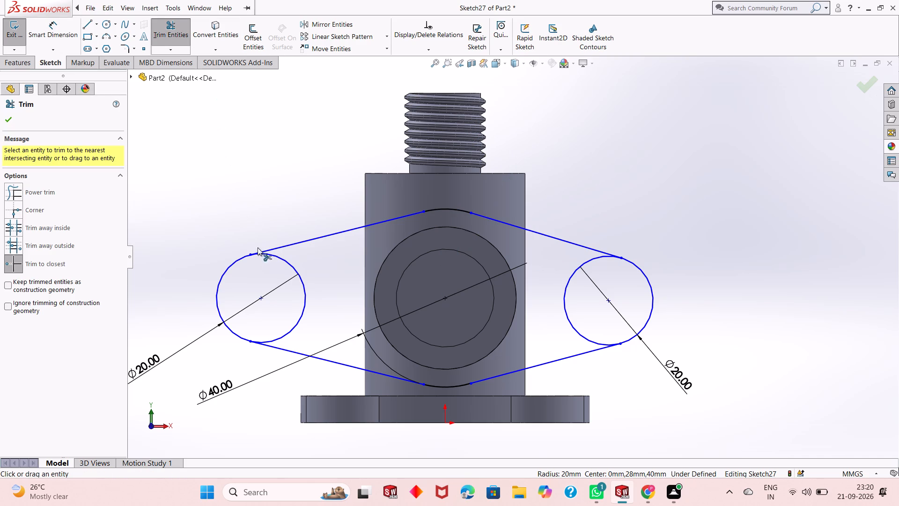
click(299, 324)
click(567, 313)
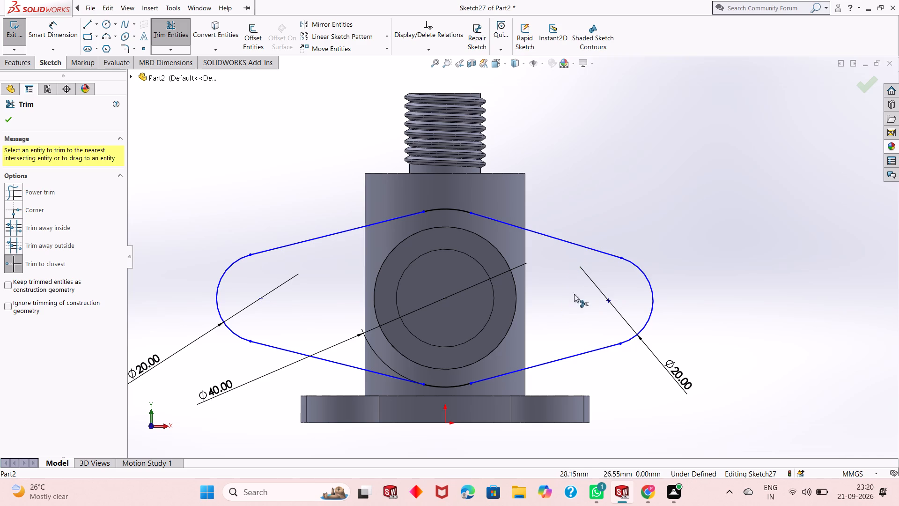
right_click(603, 192)
click(626, 226)
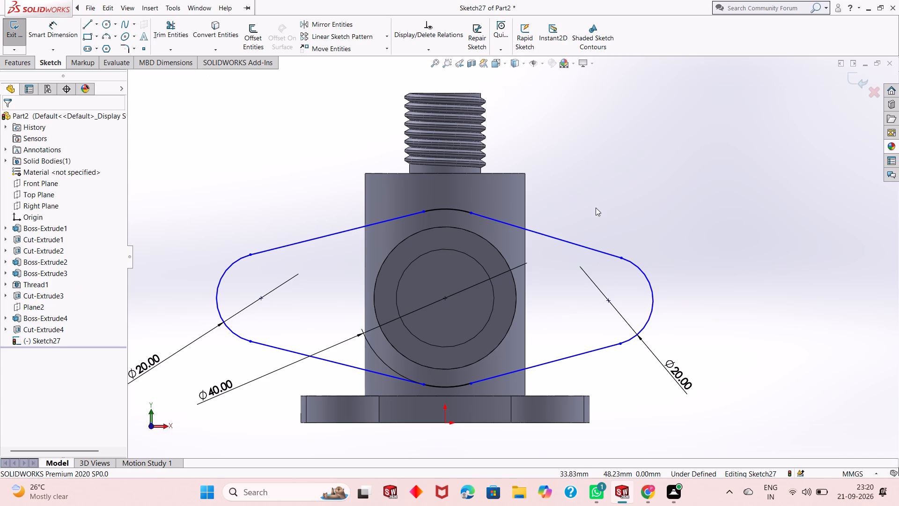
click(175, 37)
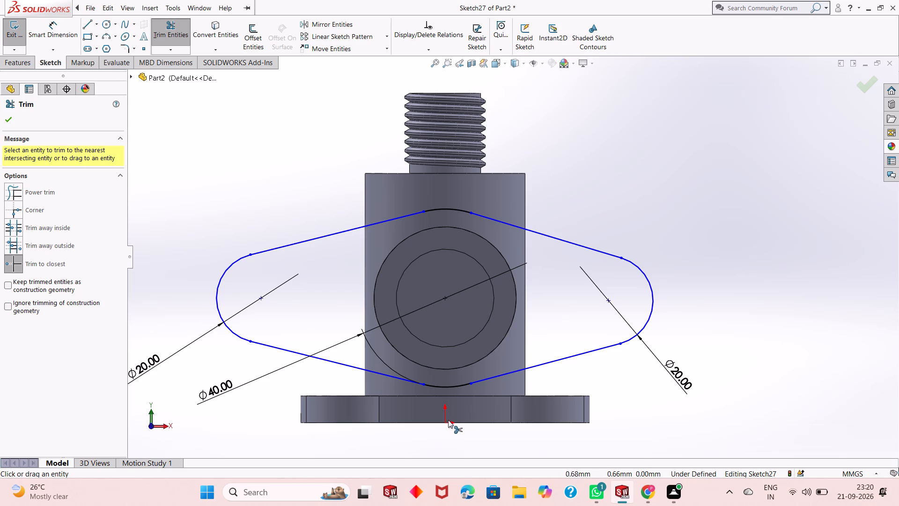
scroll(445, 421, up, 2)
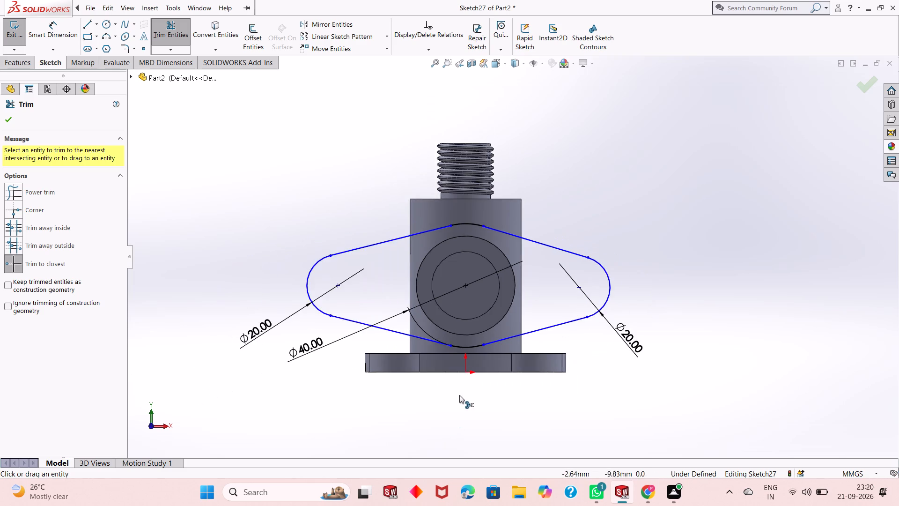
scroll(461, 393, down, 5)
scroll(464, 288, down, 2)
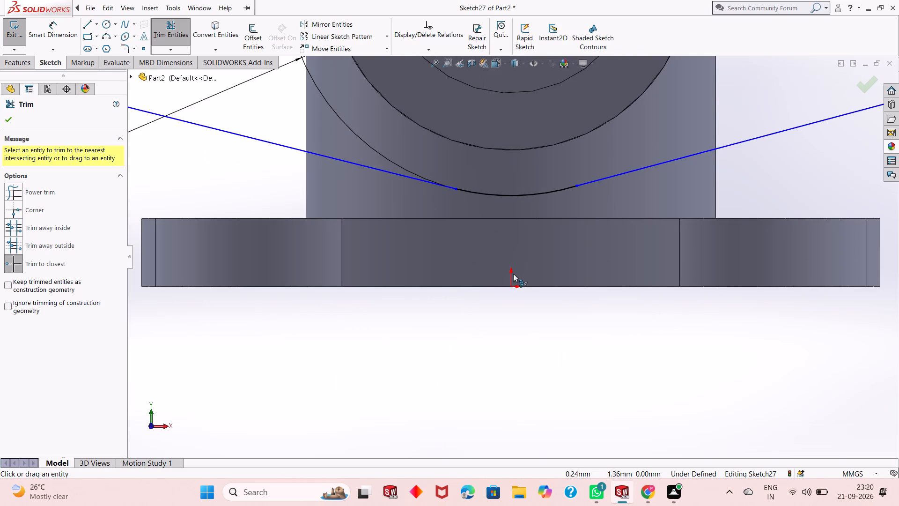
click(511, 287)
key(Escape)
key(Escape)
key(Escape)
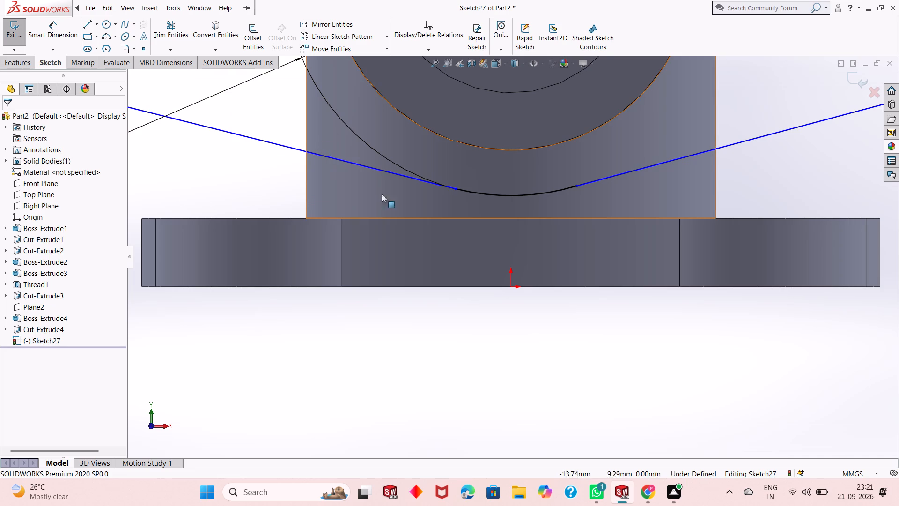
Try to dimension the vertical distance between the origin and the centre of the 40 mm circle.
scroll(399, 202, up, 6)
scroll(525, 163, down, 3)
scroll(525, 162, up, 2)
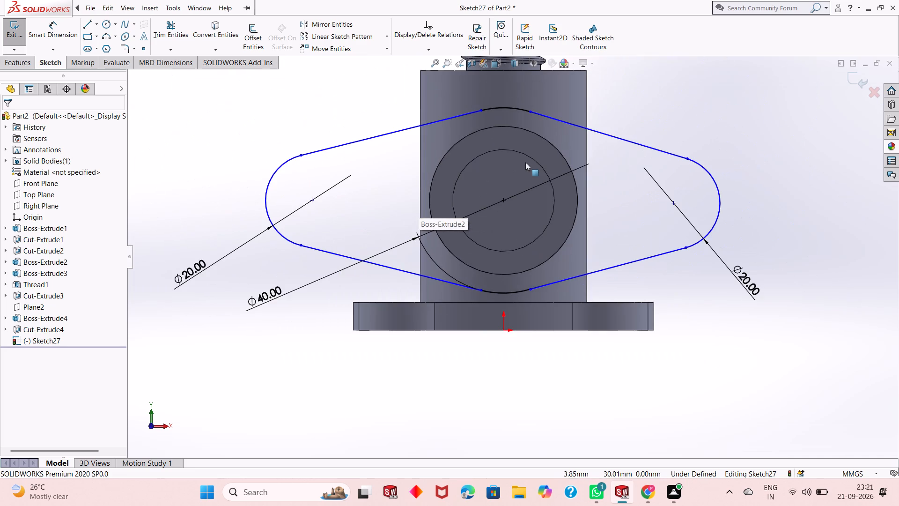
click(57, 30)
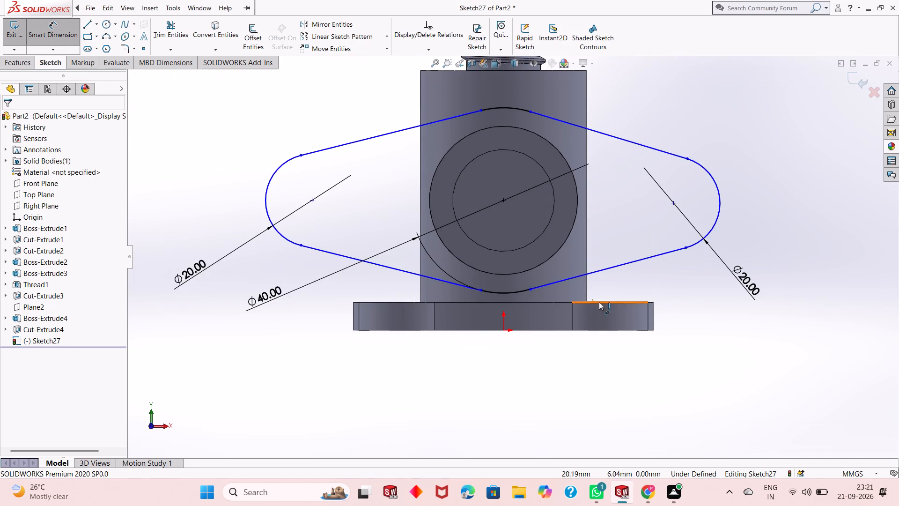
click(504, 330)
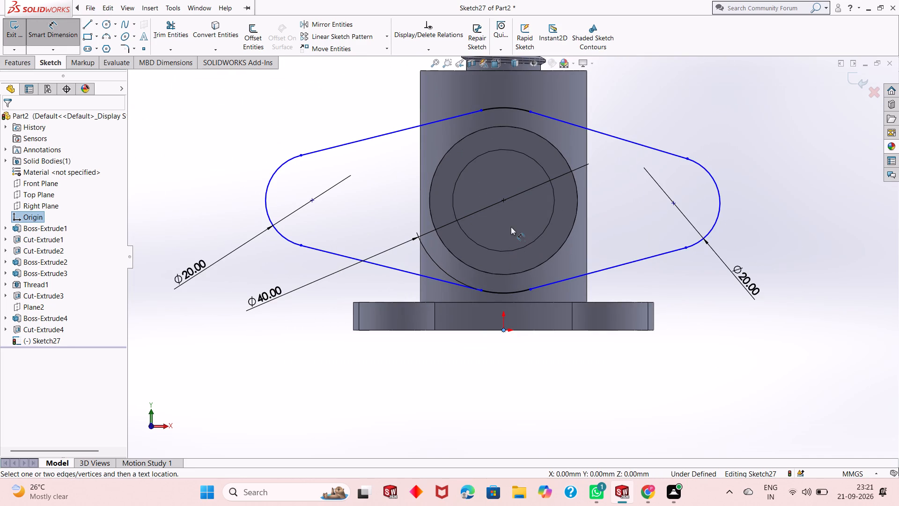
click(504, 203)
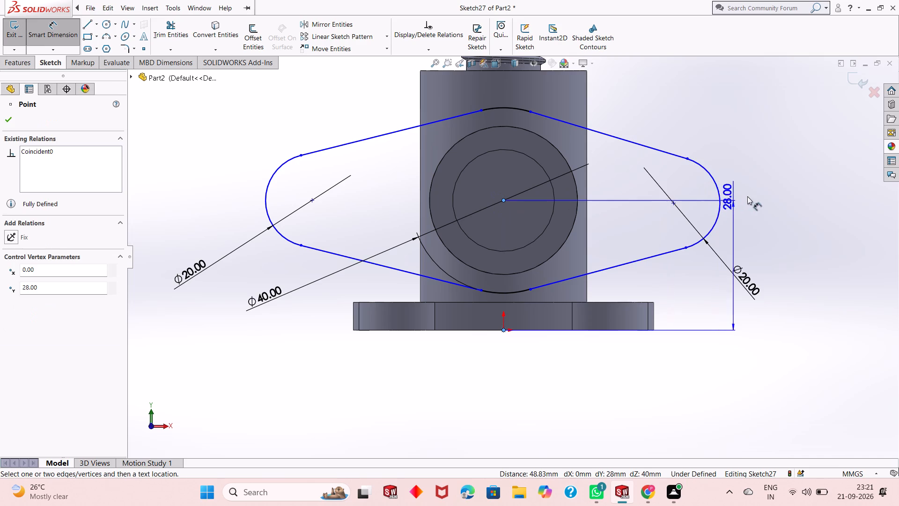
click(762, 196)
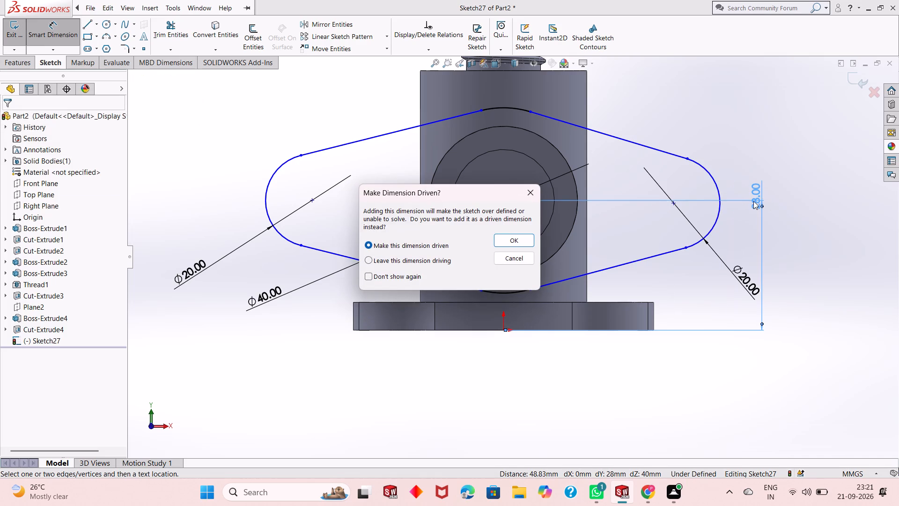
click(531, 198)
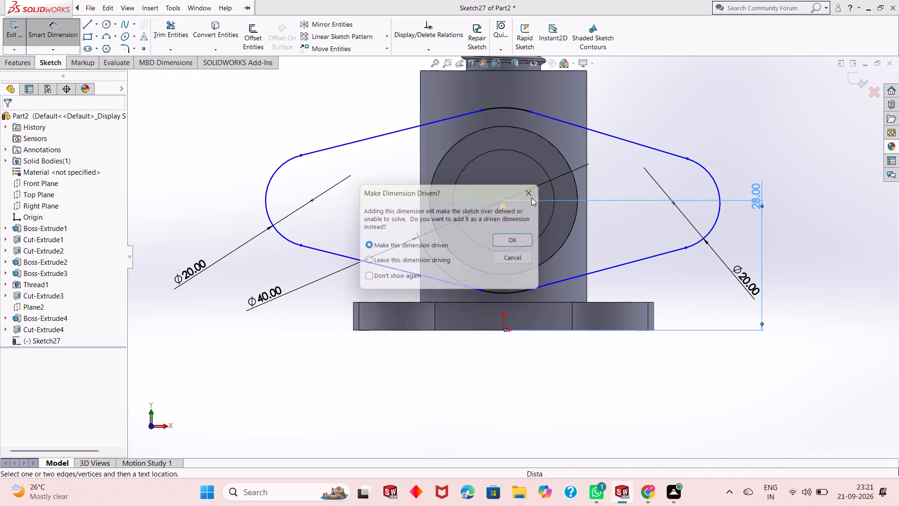
Dimension the vertical distance between the central circle's centre and the upper left line's tangent point on the top arc.
click(480, 113)
click(502, 201)
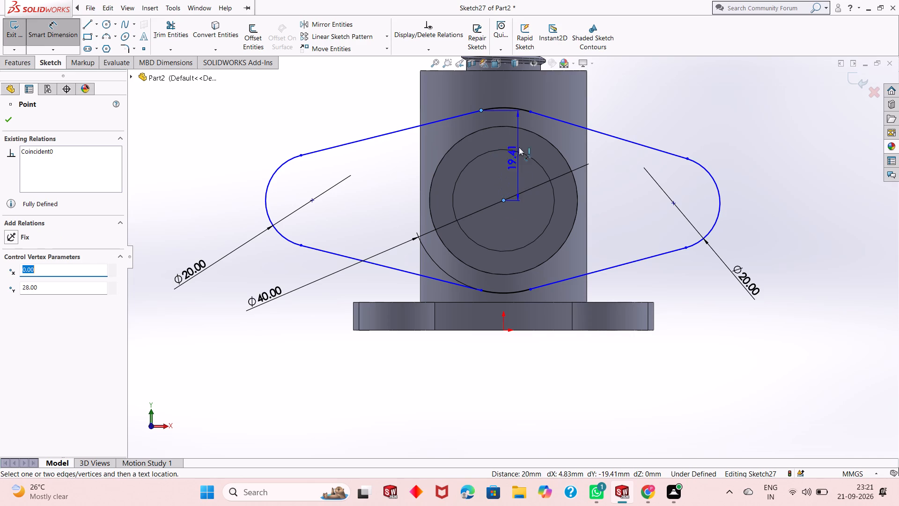
click(519, 123)
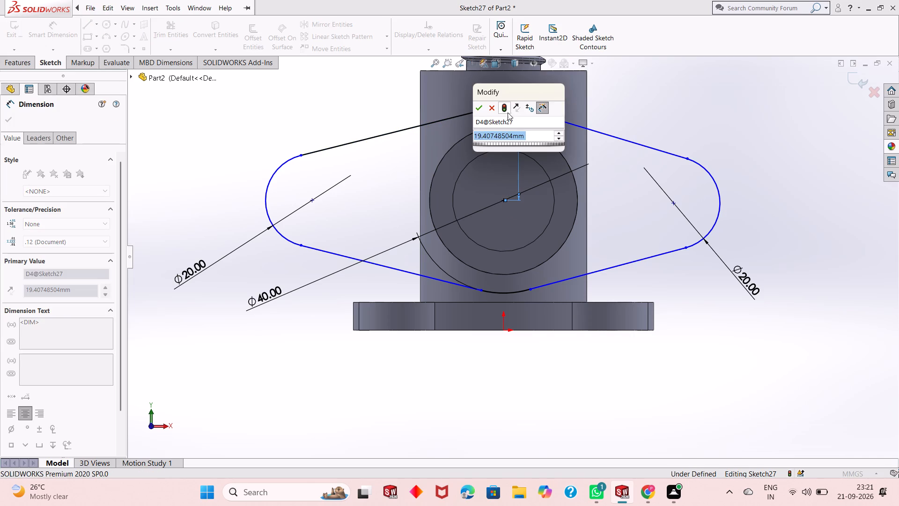
click(480, 108)
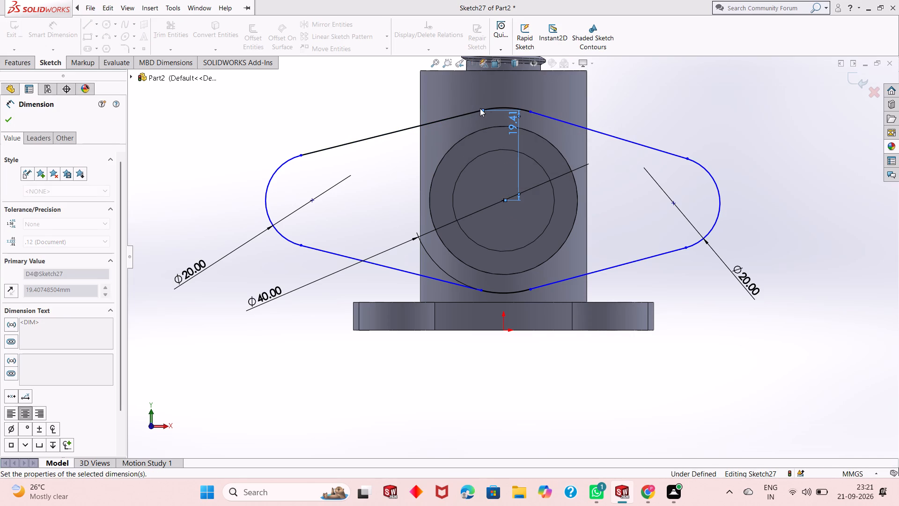
Dimension the horizontal distance between the central circle's centre and the upper right line's tangent point on the top arc.
scroll(529, 253, down, 1)
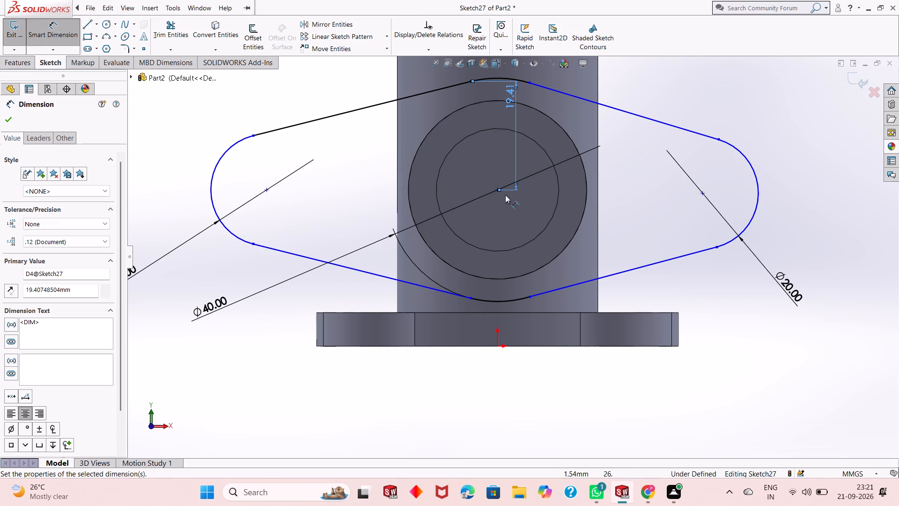
click(495, 191)
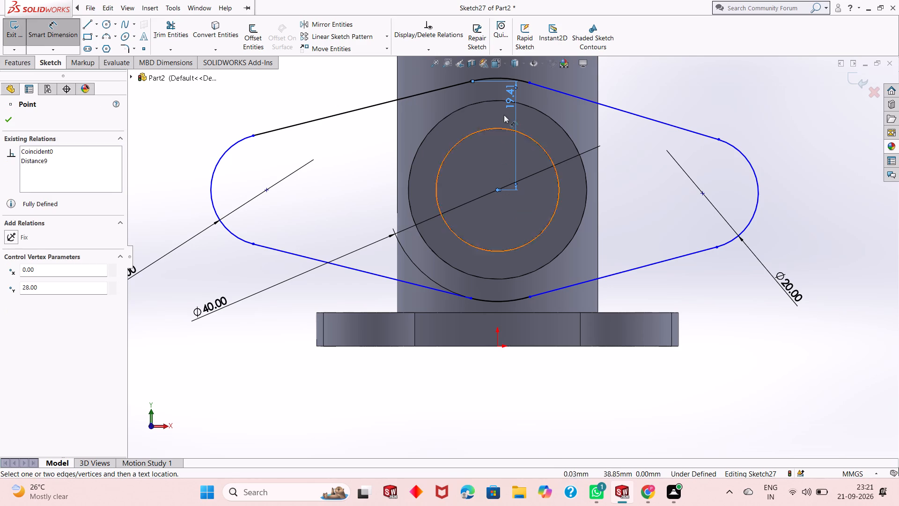
click(530, 81)
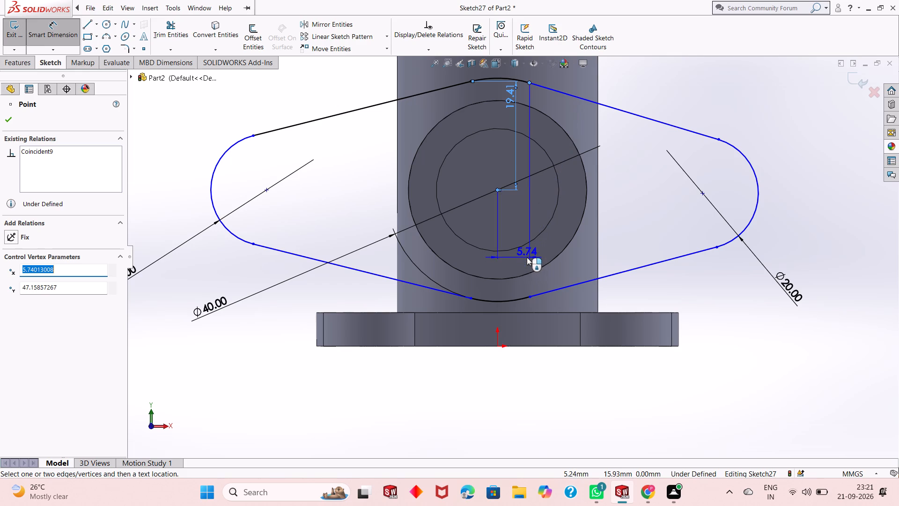
scroll(527, 257, down, 2)
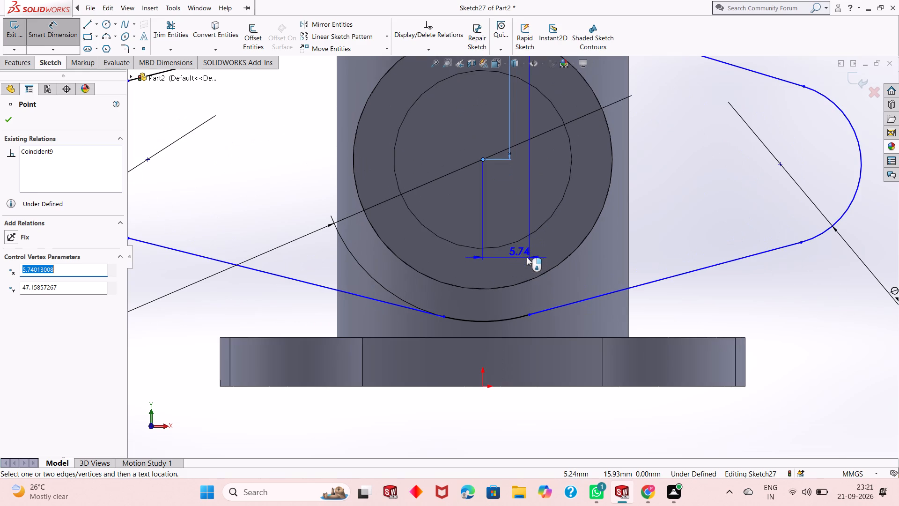
click(527, 257)
click(485, 243)
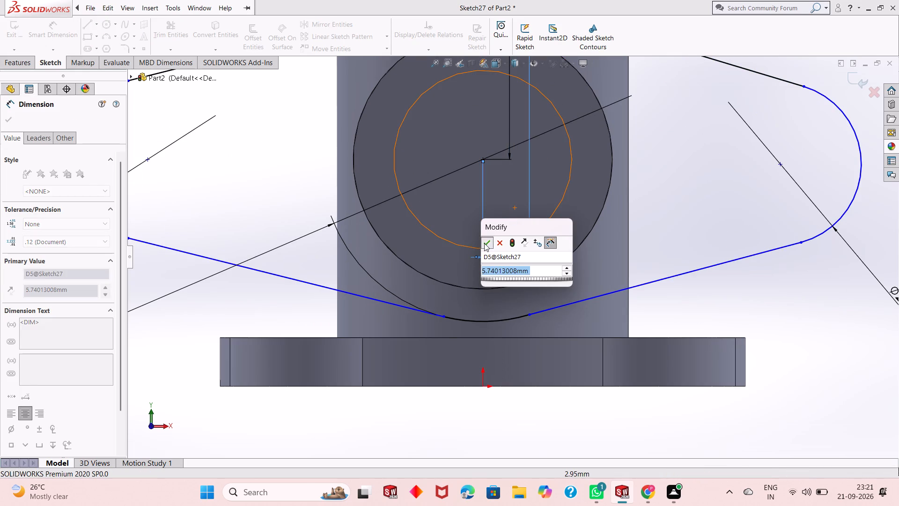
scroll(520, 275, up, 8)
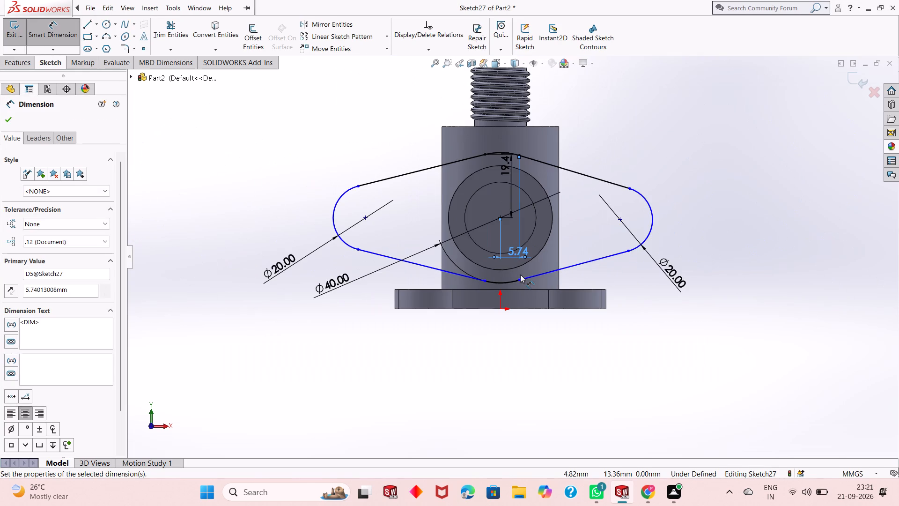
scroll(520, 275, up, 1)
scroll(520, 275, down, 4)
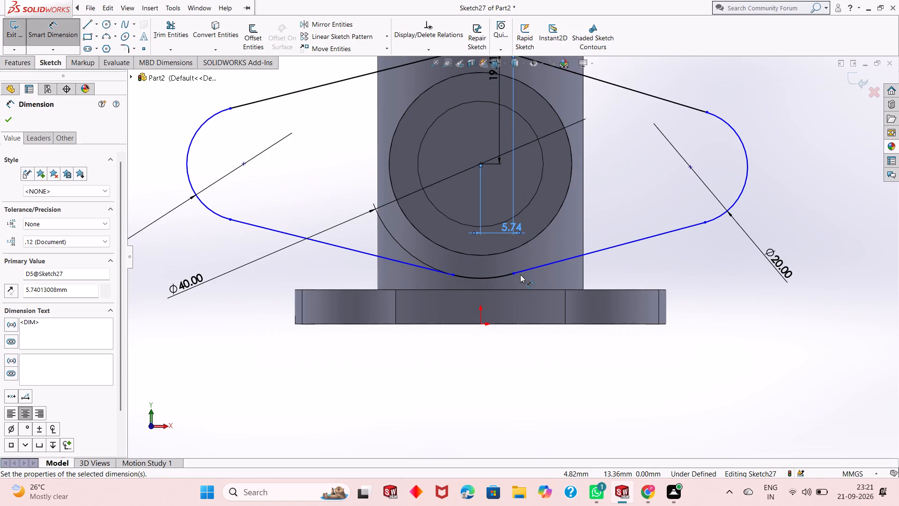
Dimension the horizontal distance between the central circle's centre and the lower left line's tangent point on the bottom arc.
scroll(520, 275, down, 2)
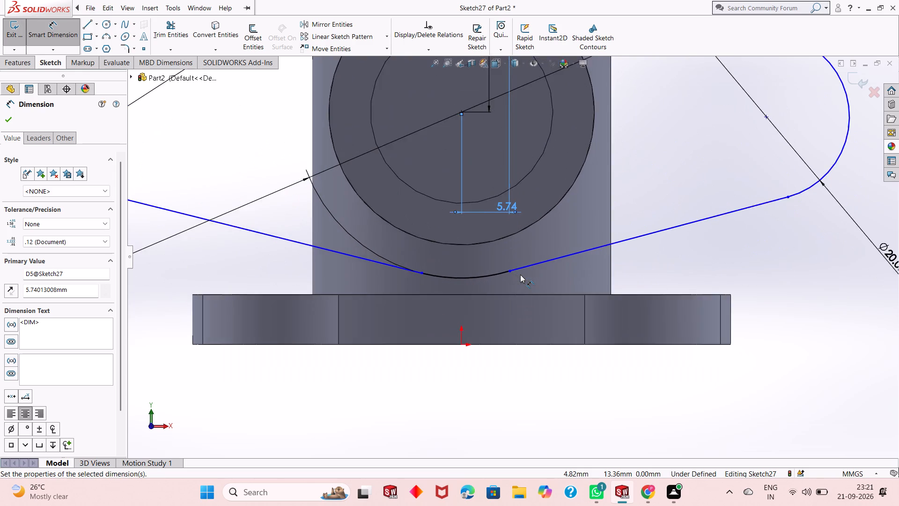
scroll(520, 275, up, 4)
scroll(517, 217, down, 4)
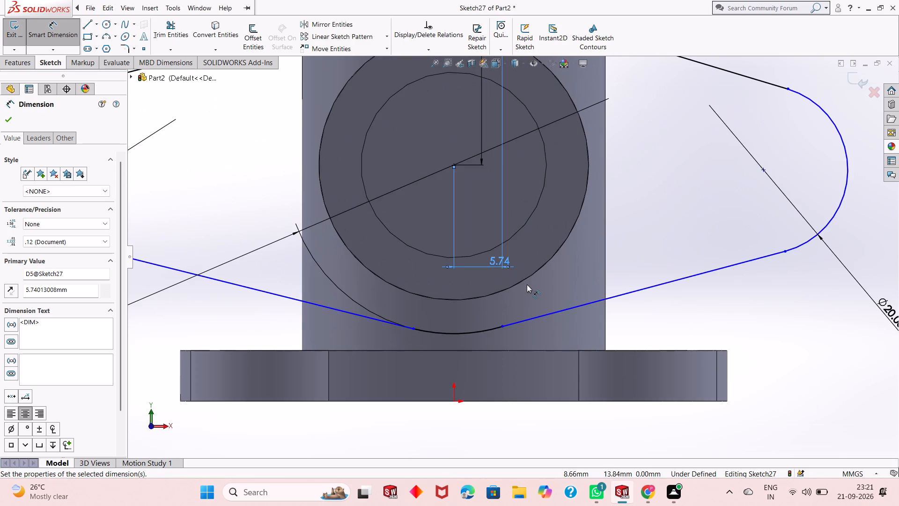
scroll(527, 285, down, 2)
scroll(527, 285, up, 5)
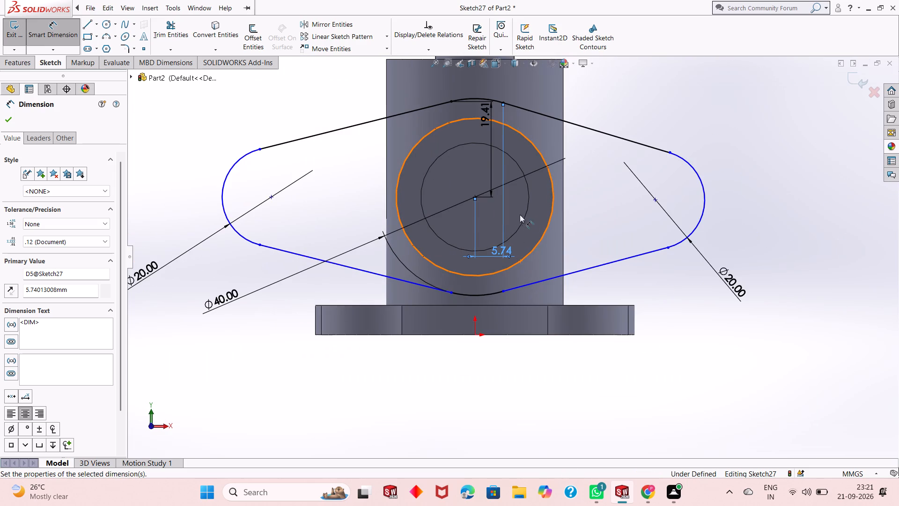
click(475, 194)
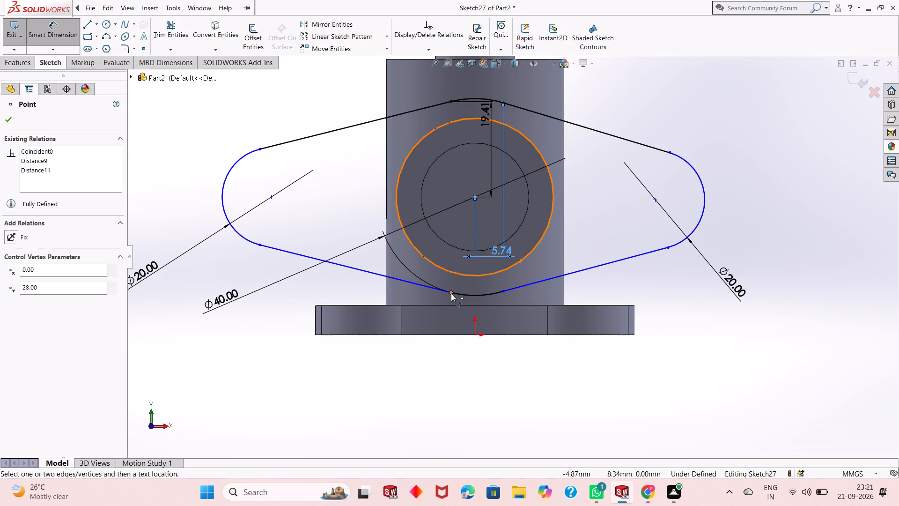
click(451, 293)
click(456, 386)
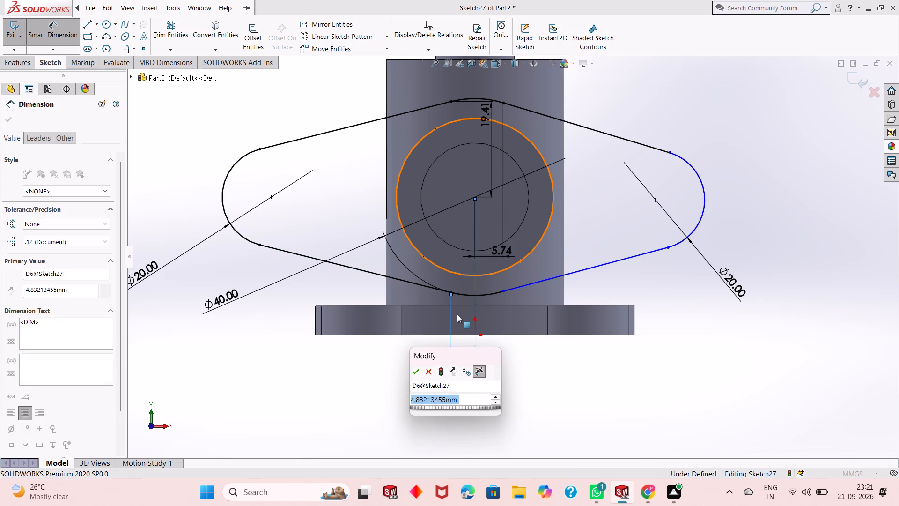
click(415, 372)
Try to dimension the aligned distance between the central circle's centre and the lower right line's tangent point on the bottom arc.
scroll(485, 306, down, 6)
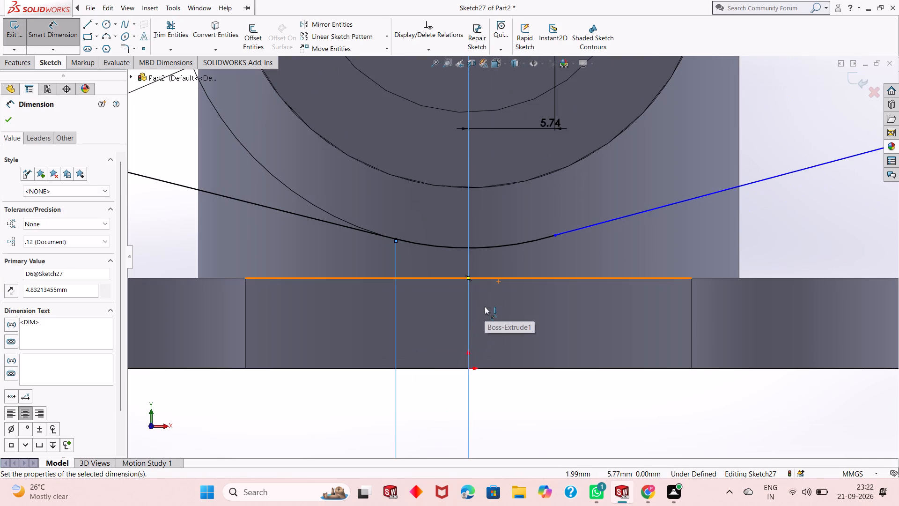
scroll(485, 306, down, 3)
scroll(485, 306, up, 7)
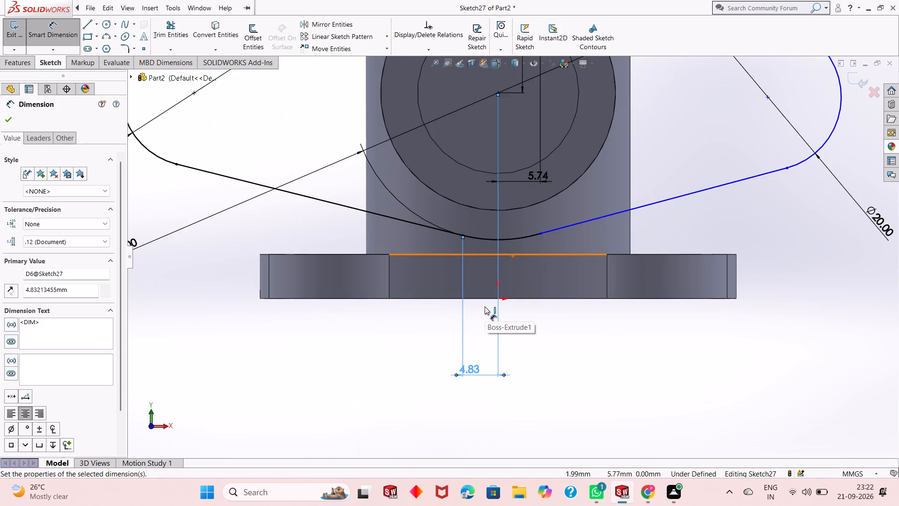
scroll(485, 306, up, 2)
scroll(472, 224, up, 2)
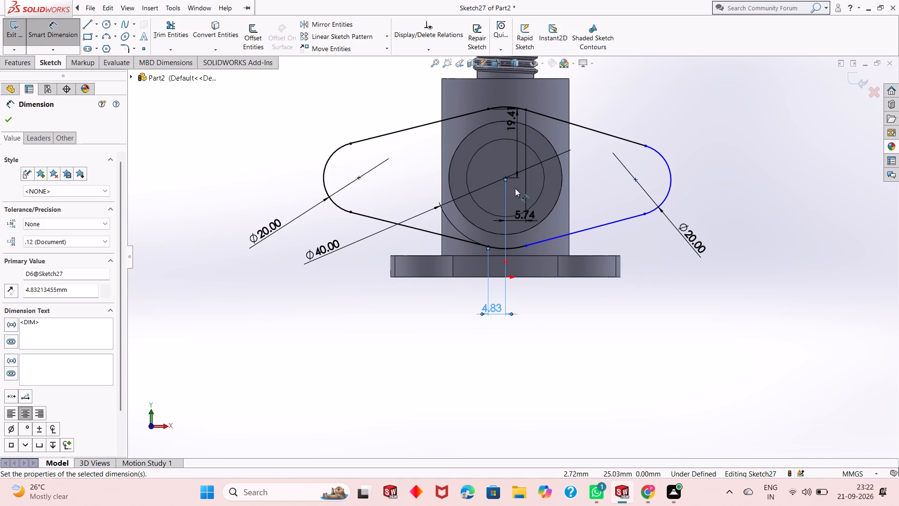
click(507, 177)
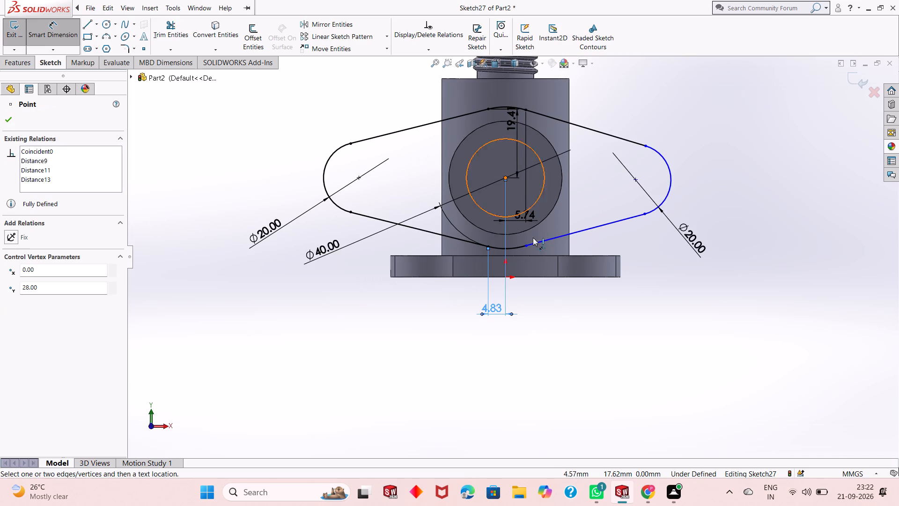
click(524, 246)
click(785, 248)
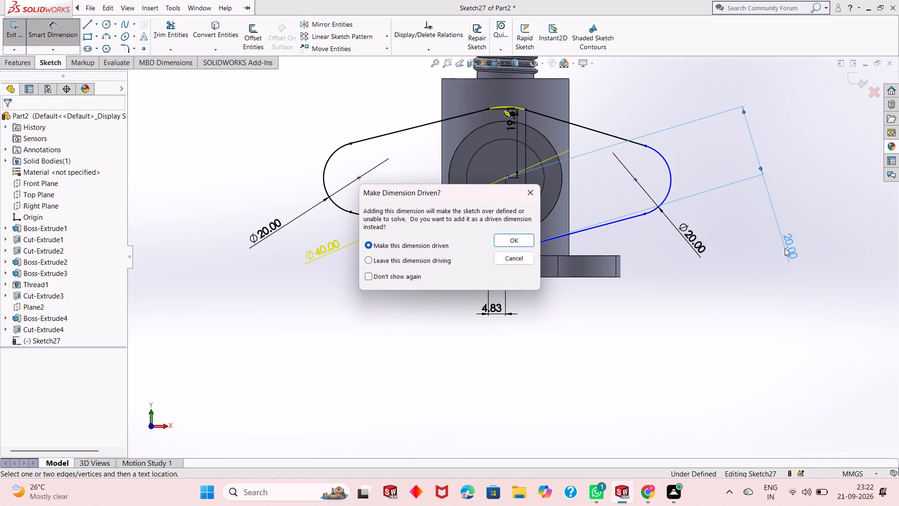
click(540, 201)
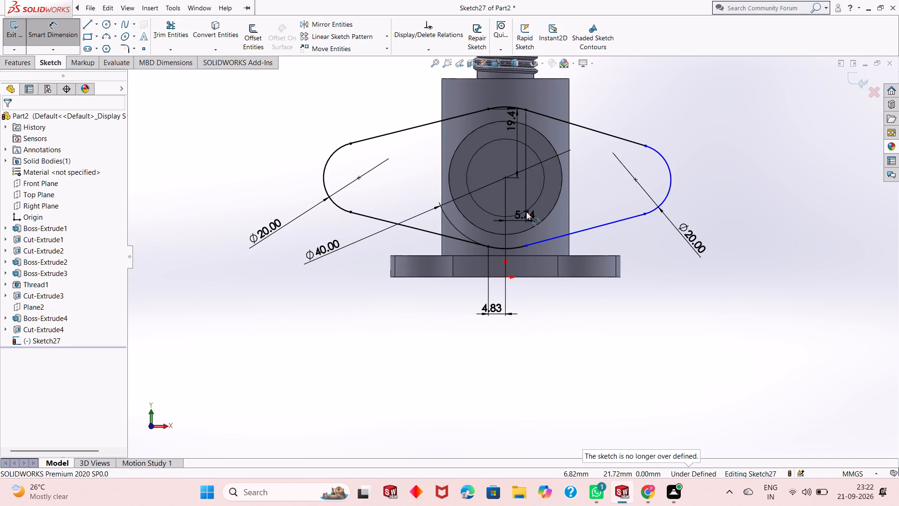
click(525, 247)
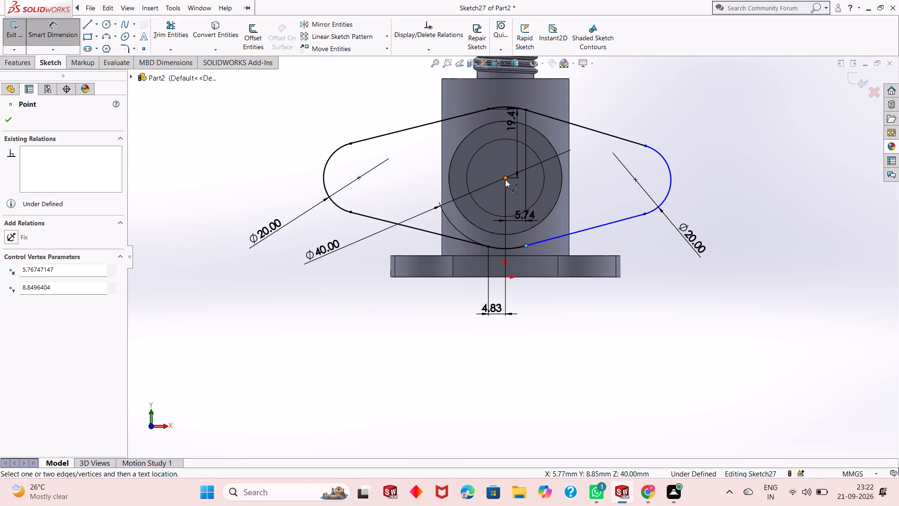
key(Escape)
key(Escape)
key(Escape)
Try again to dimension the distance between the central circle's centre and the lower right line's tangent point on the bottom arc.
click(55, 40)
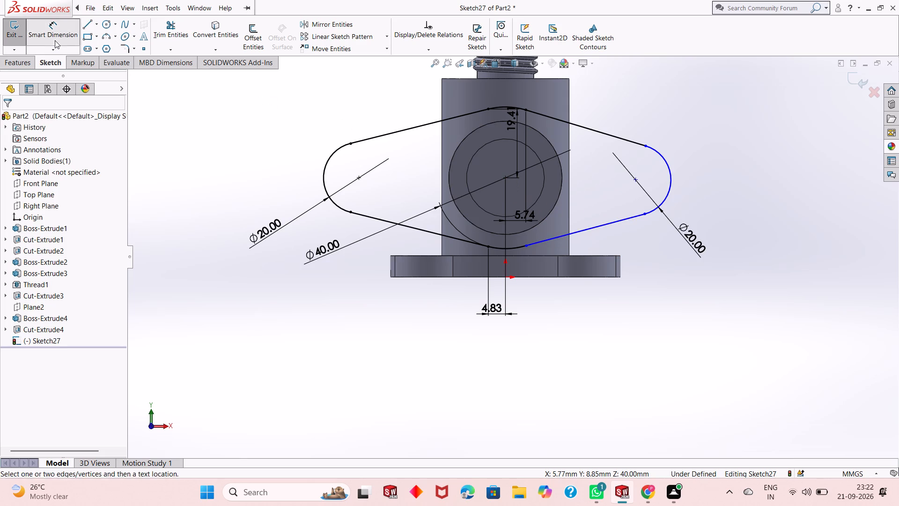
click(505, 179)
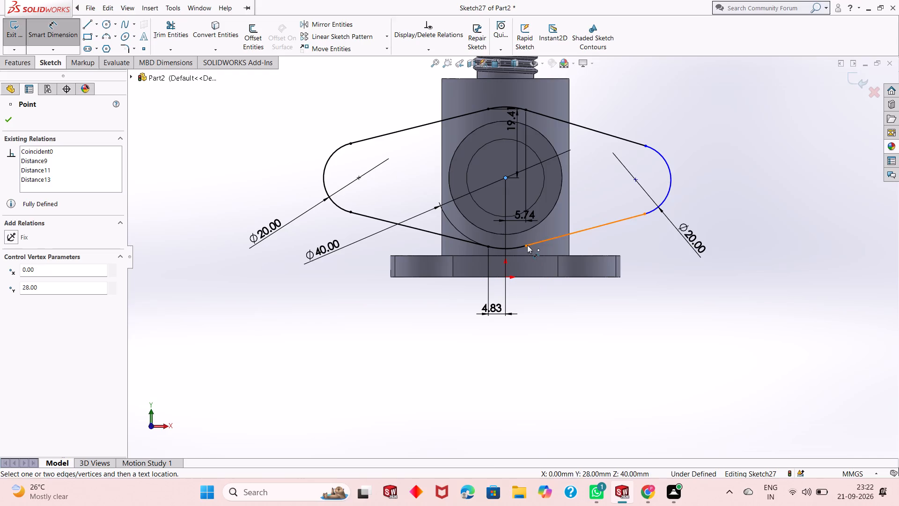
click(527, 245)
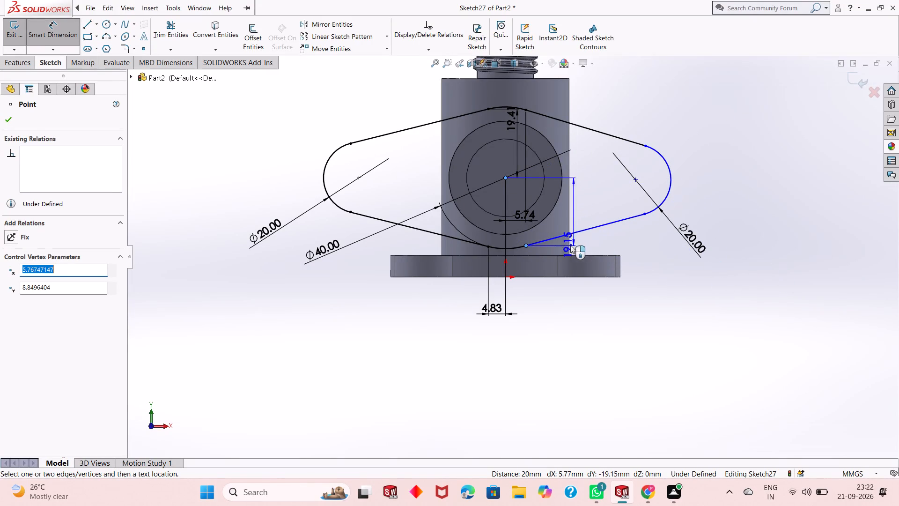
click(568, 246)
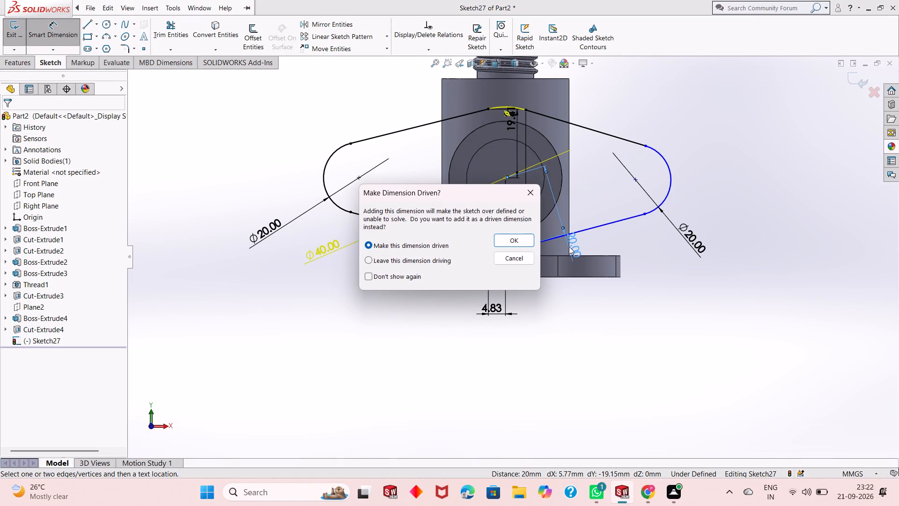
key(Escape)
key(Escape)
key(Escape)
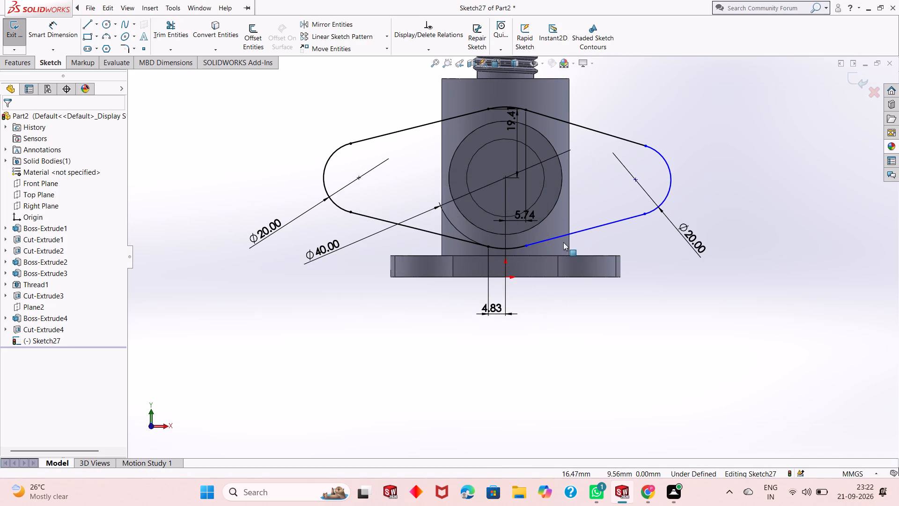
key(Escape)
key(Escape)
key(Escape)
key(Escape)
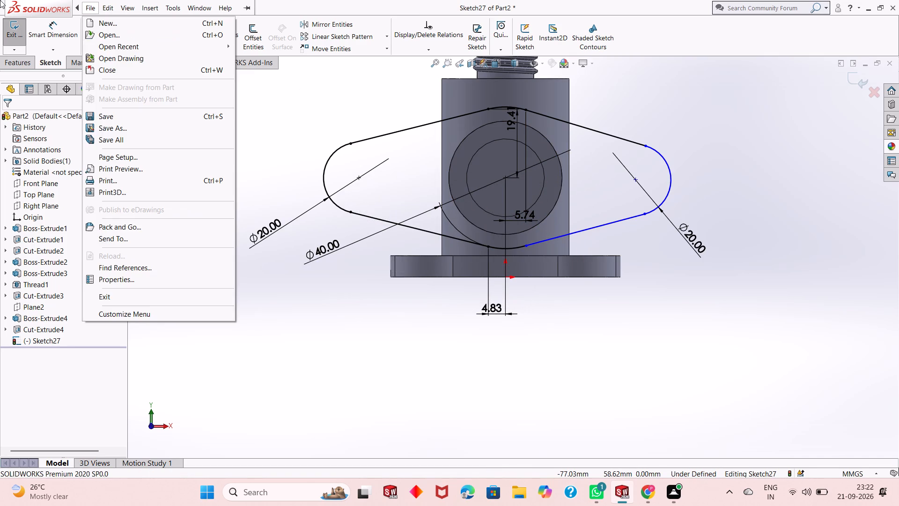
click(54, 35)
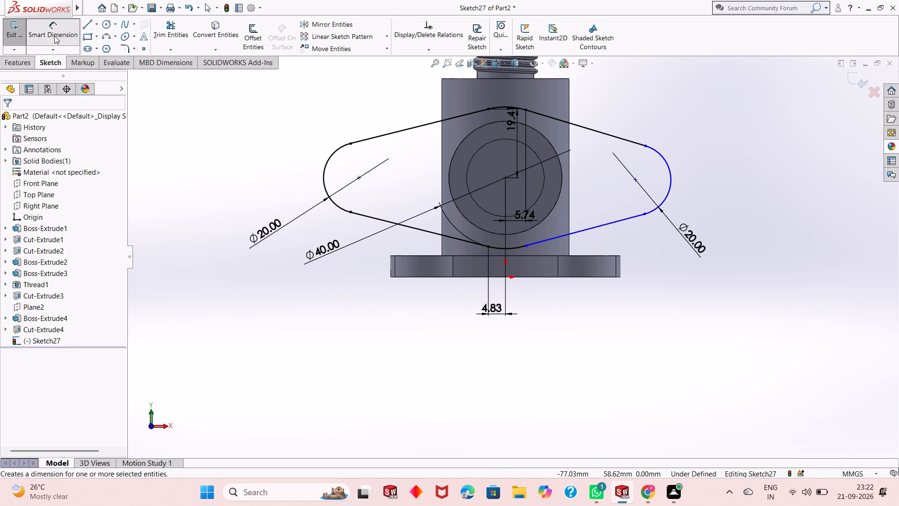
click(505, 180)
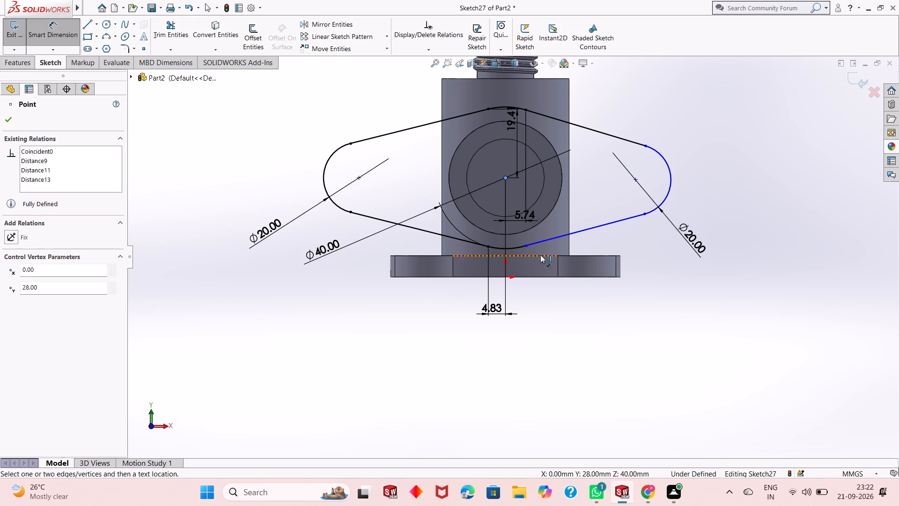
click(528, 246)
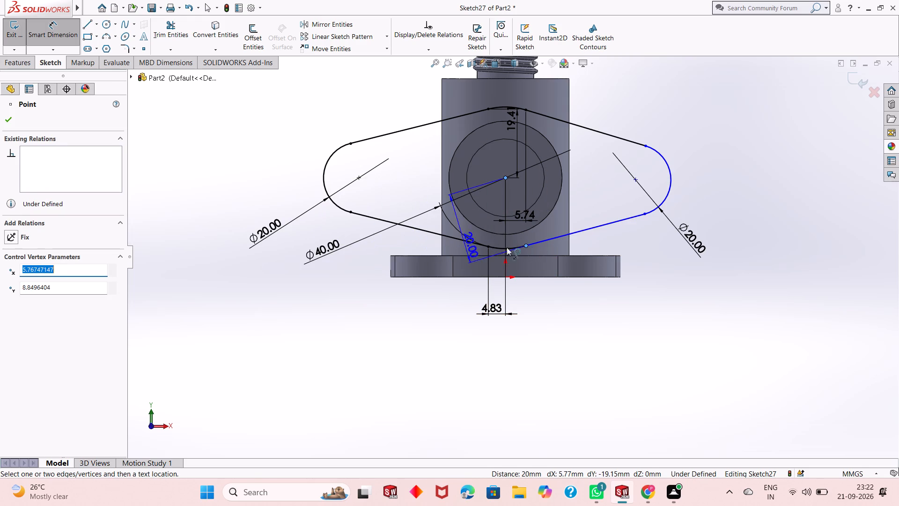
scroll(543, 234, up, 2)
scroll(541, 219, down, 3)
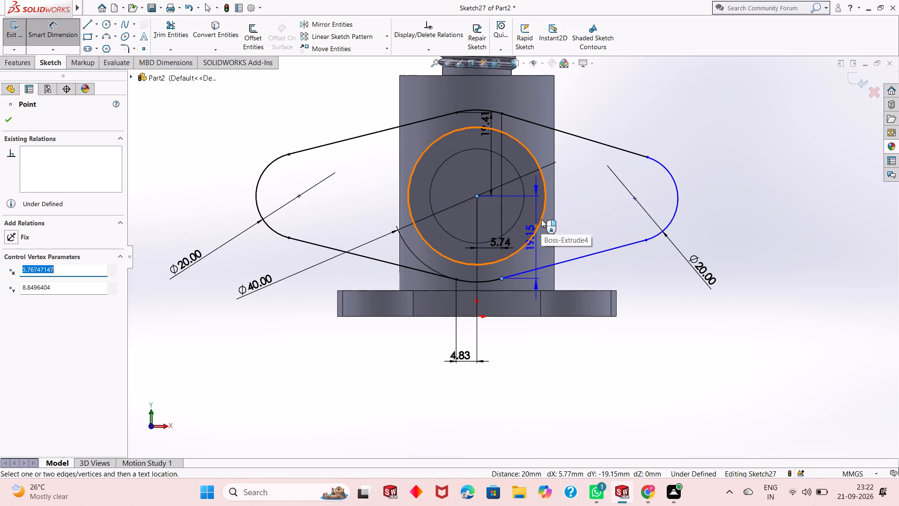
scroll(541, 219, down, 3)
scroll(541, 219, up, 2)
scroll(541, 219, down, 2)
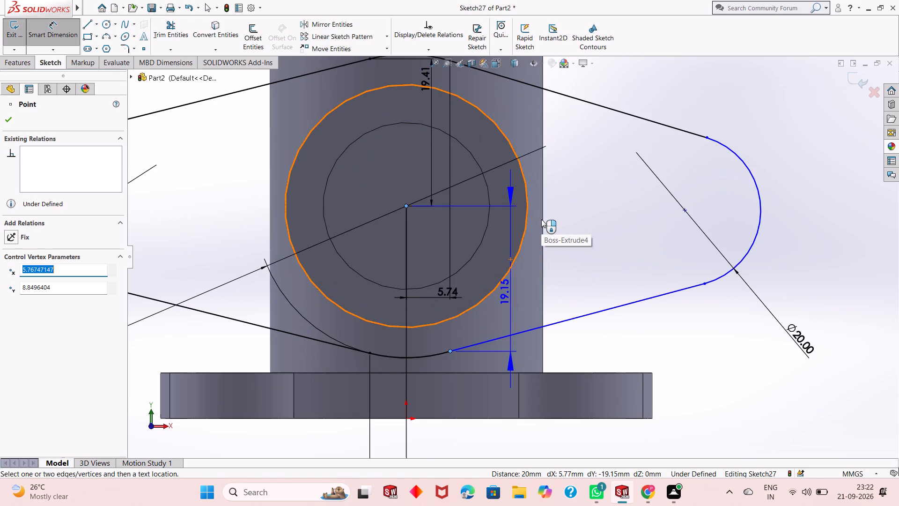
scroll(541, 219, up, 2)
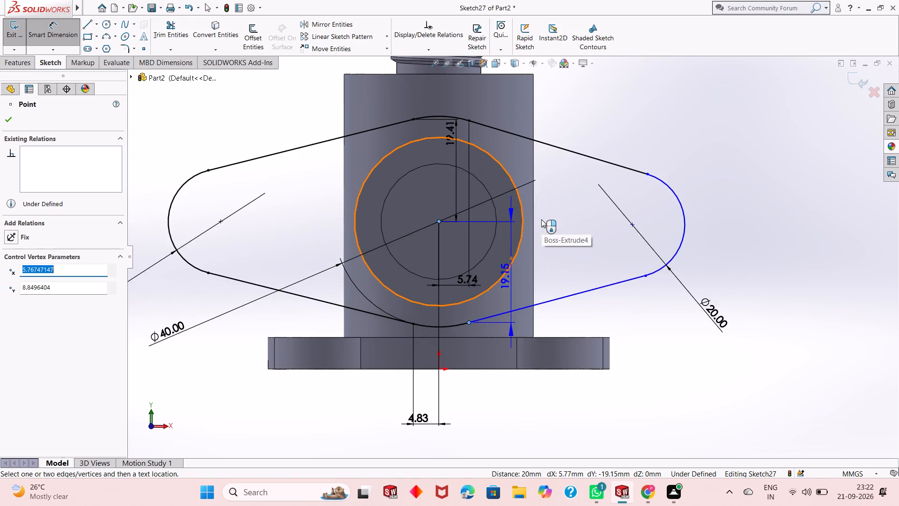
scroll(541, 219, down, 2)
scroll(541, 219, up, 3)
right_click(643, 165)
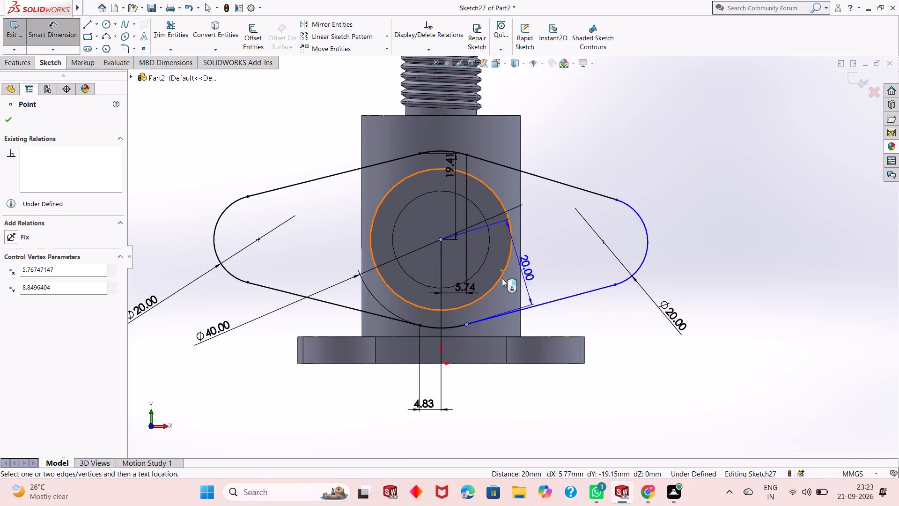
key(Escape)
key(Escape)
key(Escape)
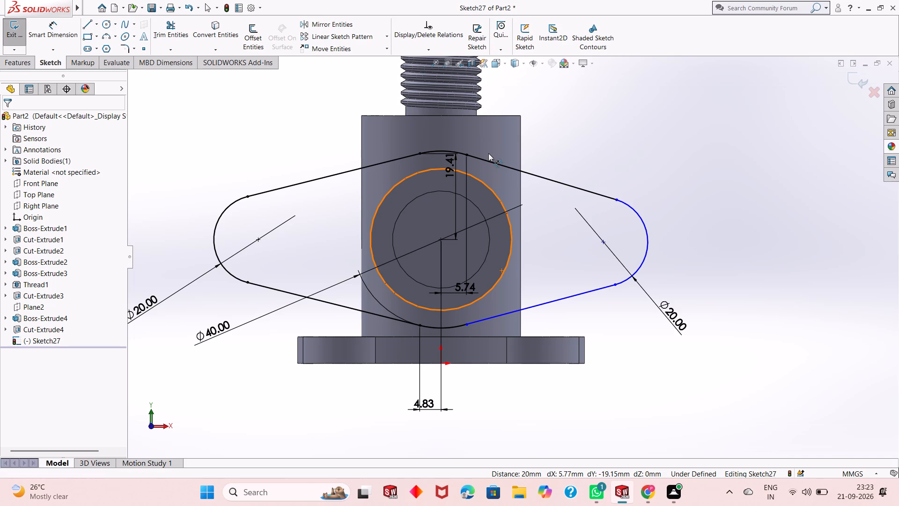
Dimension the vertical distance between the lower right line's outer endpoint on the 20 mm end arc and the central circle's centre.
scroll(531, 317, up, 3)
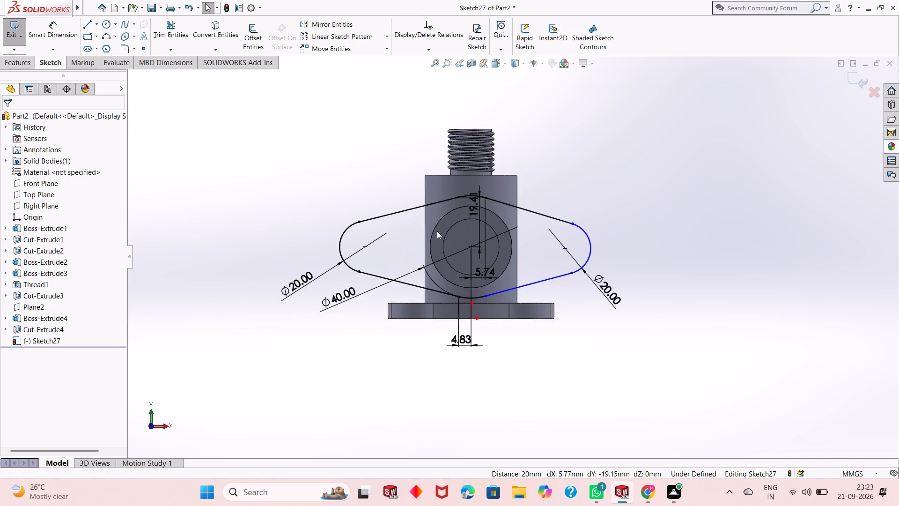
scroll(437, 222, down, 2)
scroll(512, 228, up, 2)
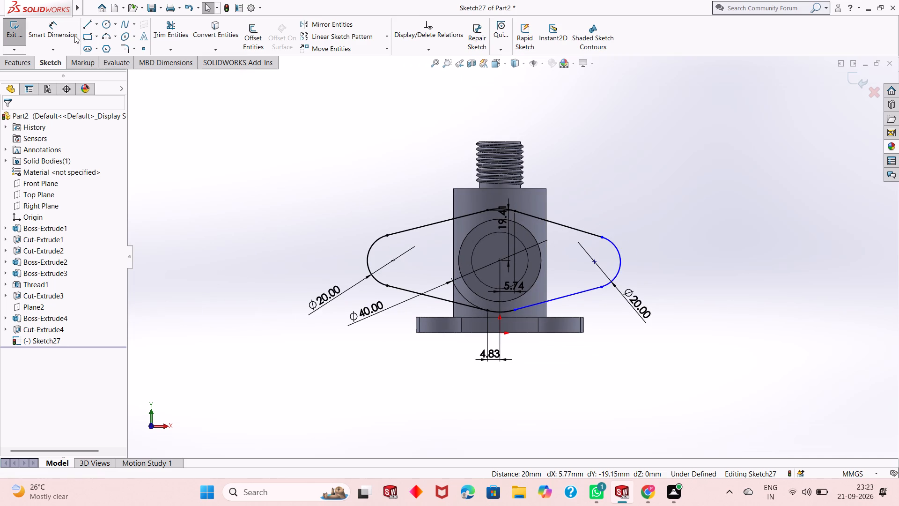
click(55, 23)
scroll(617, 323, down, 3)
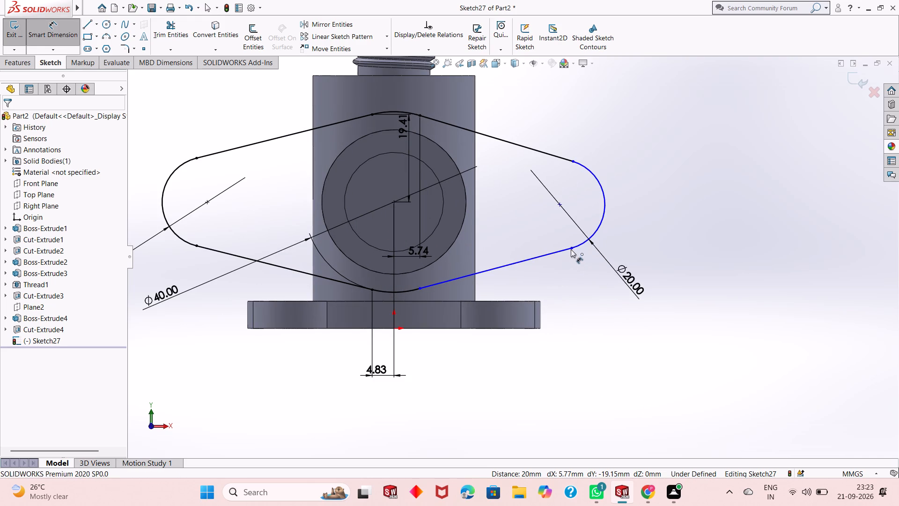
click(571, 249)
click(395, 203)
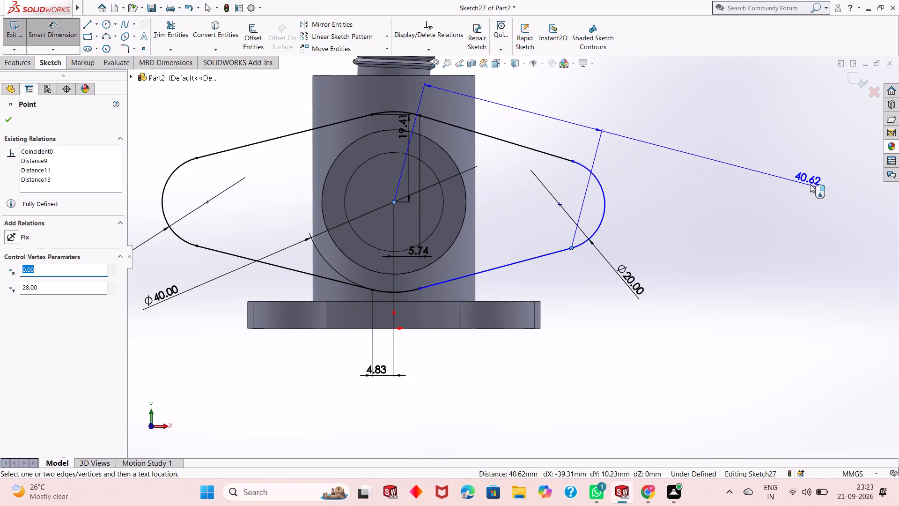
click(676, 216)
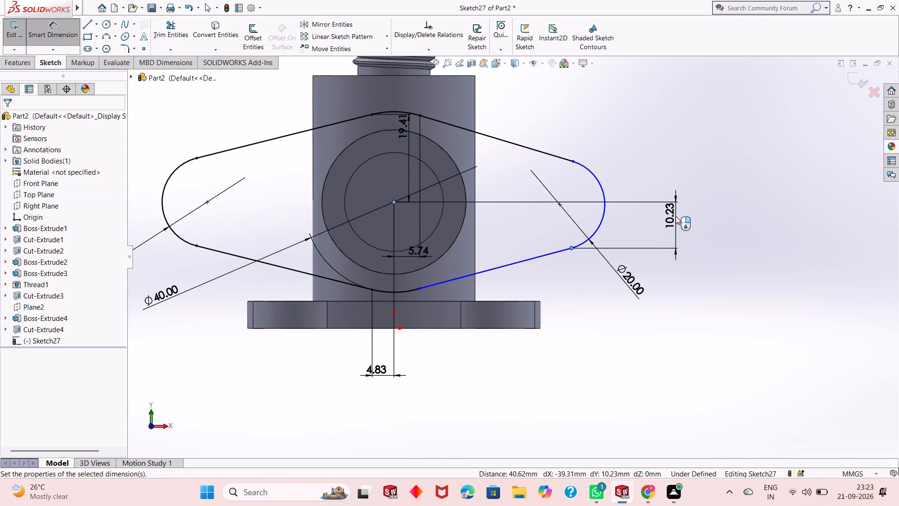
click(638, 204)
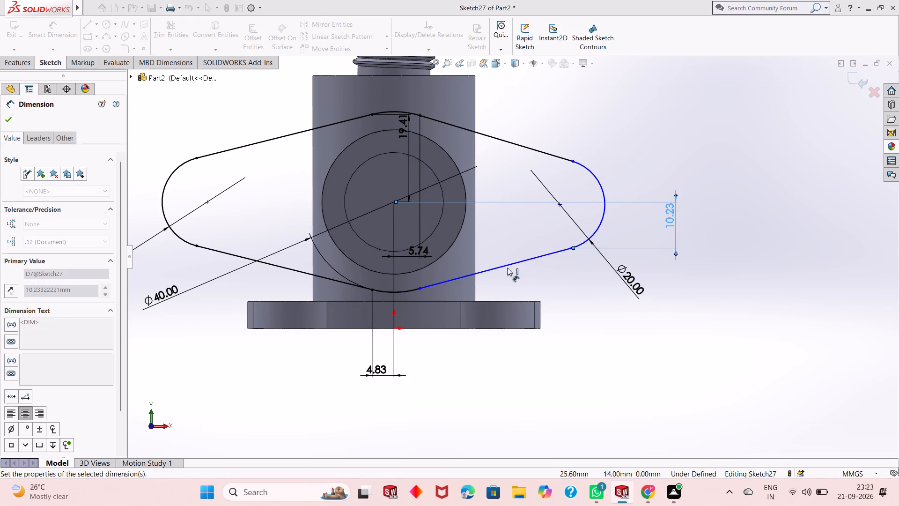
Dimension the vertical distance between the lower right line's tangent point on the bottom arc and the central circle's centre.
click(419, 288)
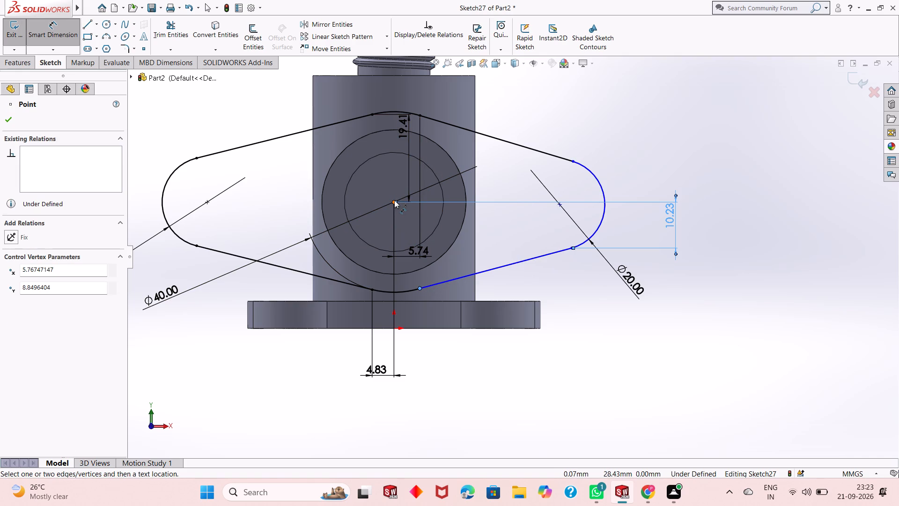
click(394, 200)
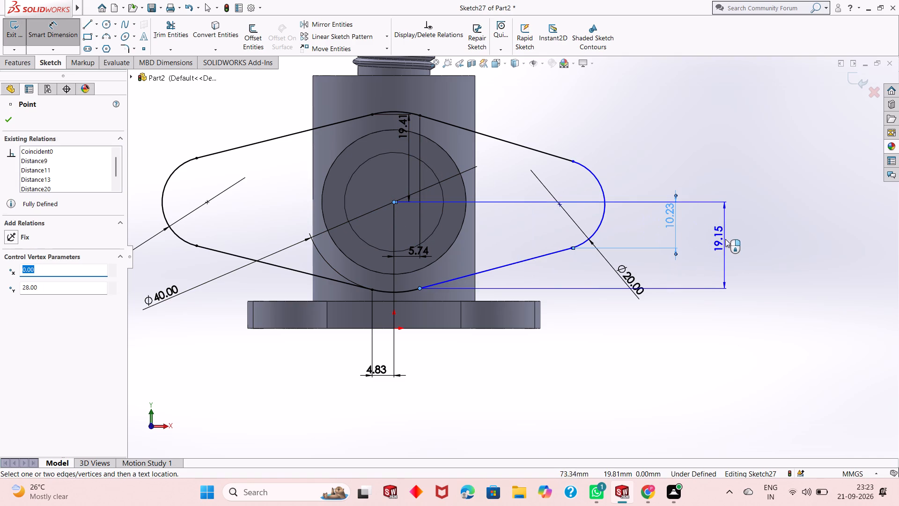
click(726, 239)
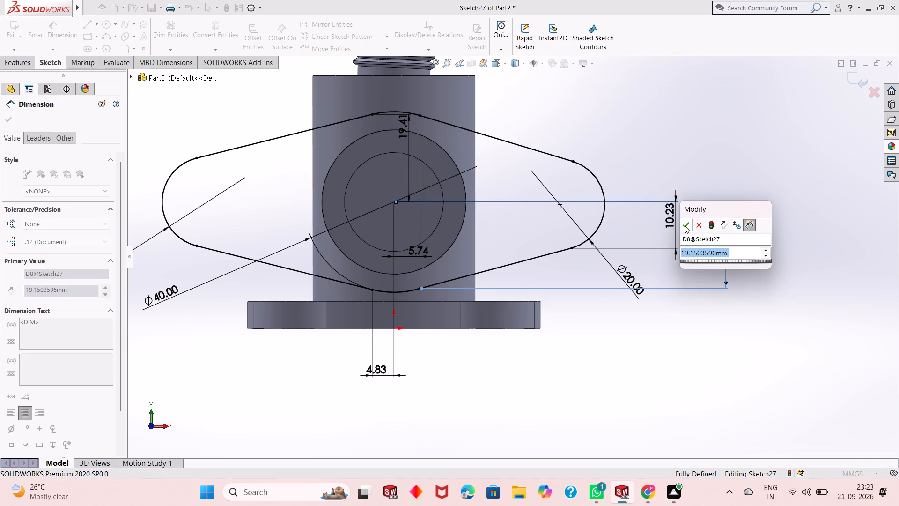
click(685, 225)
scroll(579, 308, up, 5)
right_click(576, 307)
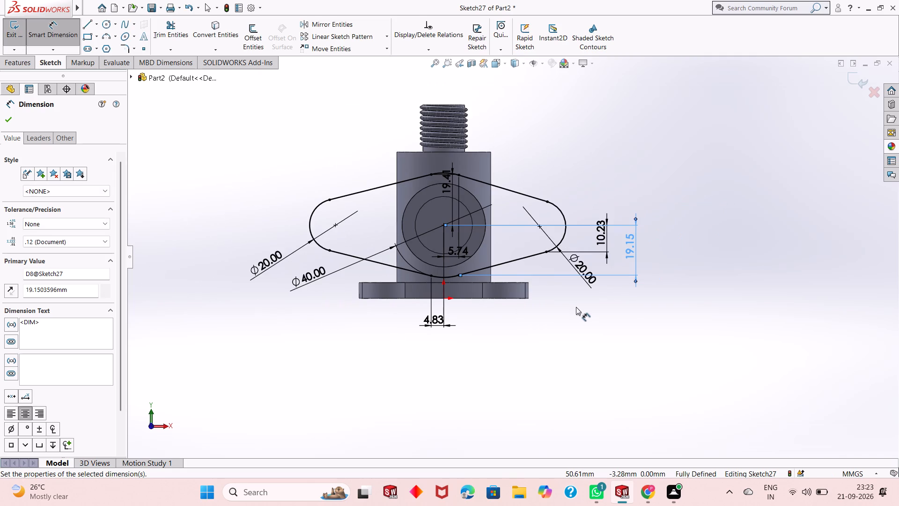
click(612, 339)
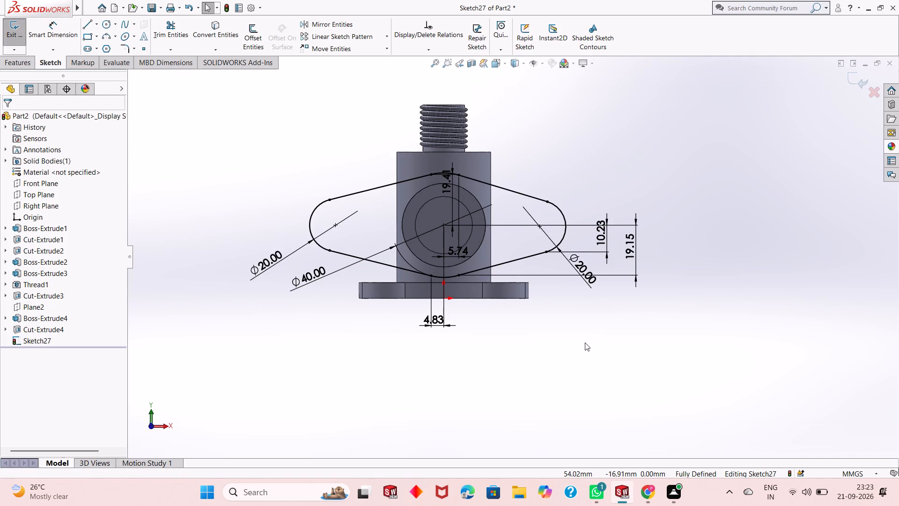
Examine the dimensioned flange outline against the side boss and cylinder from several angles.
scroll(610, 318, up, 2)
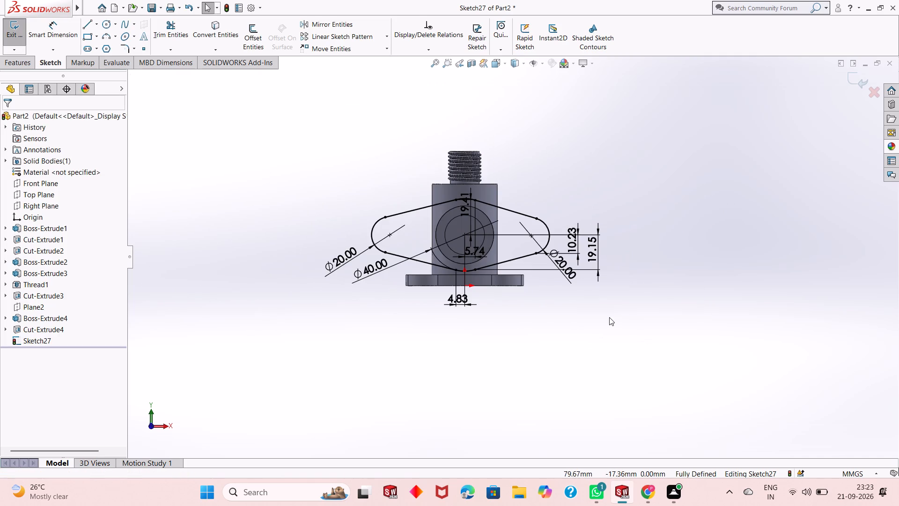
scroll(499, 188, down, 1)
scroll(507, 250, down, 2)
middle_drag(561, 245, 504, 253)
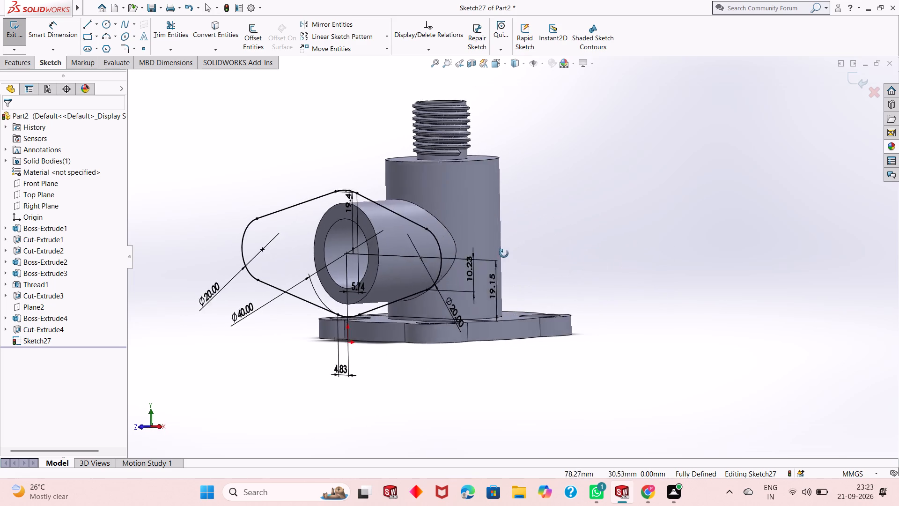
middle_drag(504, 253, 497, 266)
scroll(497, 266, up, 3)
middle_drag(562, 232, 539, 246)
scroll(539, 246, up, 2)
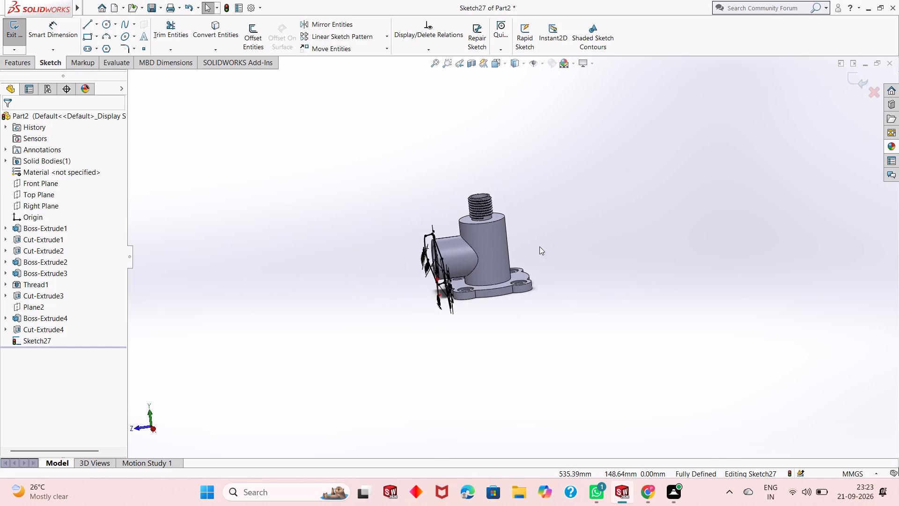
scroll(488, 234, down, 3)
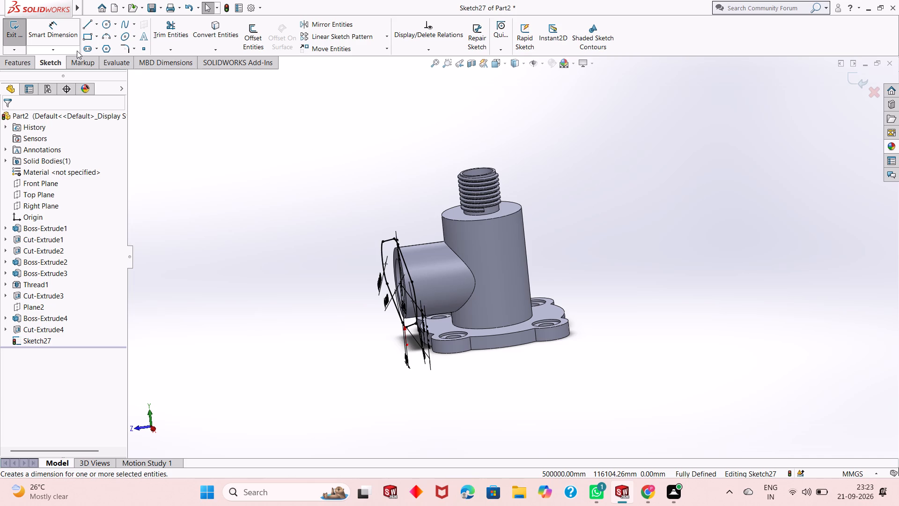
scroll(77, 51, down, 2)
scroll(77, 51, up, 2)
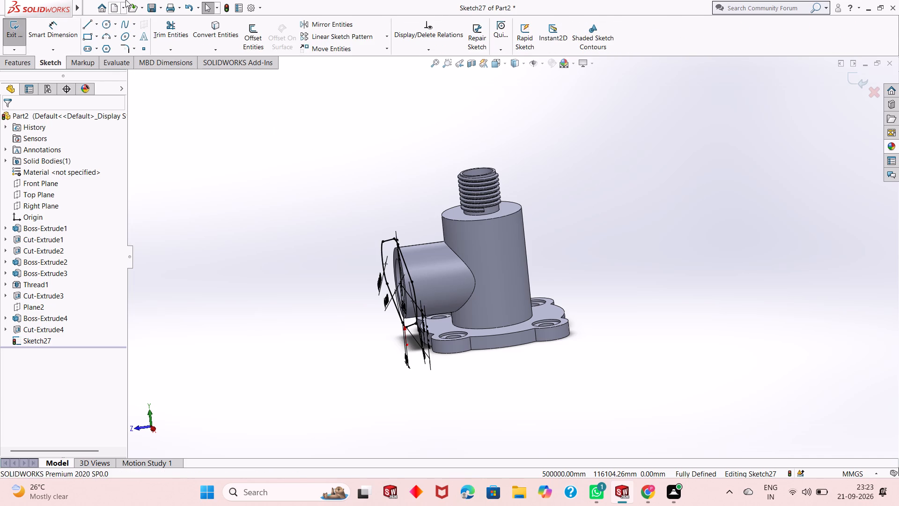
scroll(469, 251, down, 2)
scroll(472, 257, up, 1)
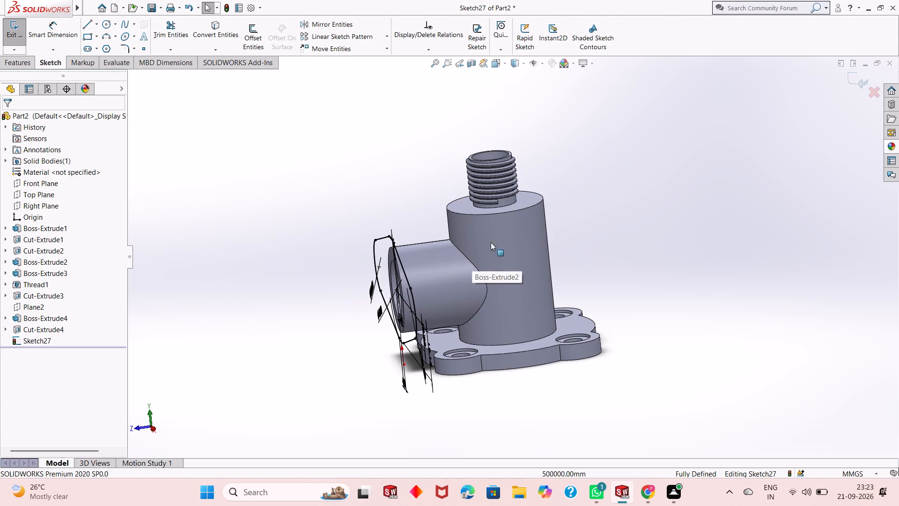
scroll(488, 284, up, 2)
middle_drag(488, 284, 516, 263)
scroll(507, 267, down, 3)
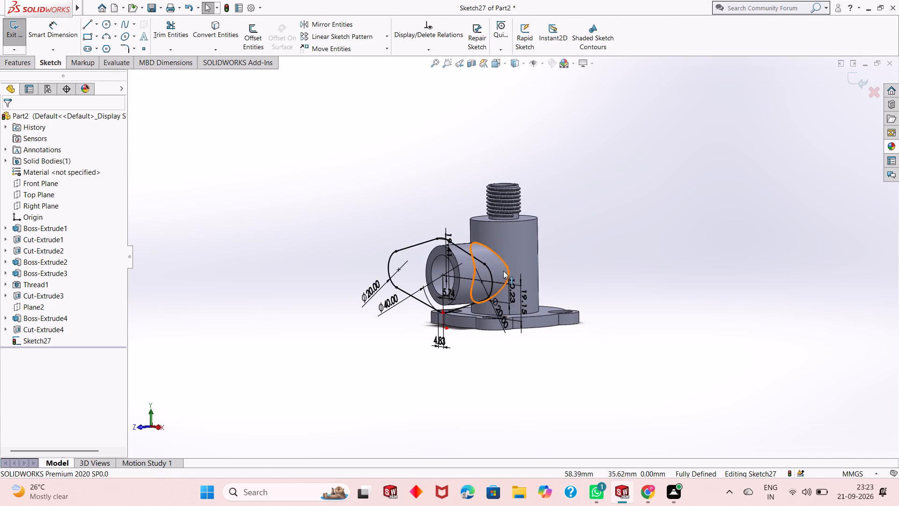
middle_drag(469, 273, 451, 319)
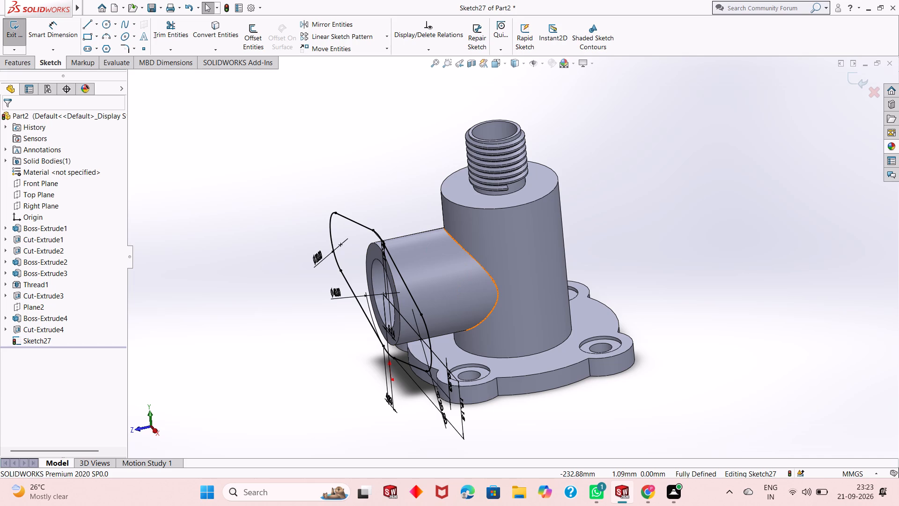
Extrude the two-lobed flange outline 10 mm blind, outward from the side boss's end face, merged with the body.
click(15, 63)
click(26, 46)
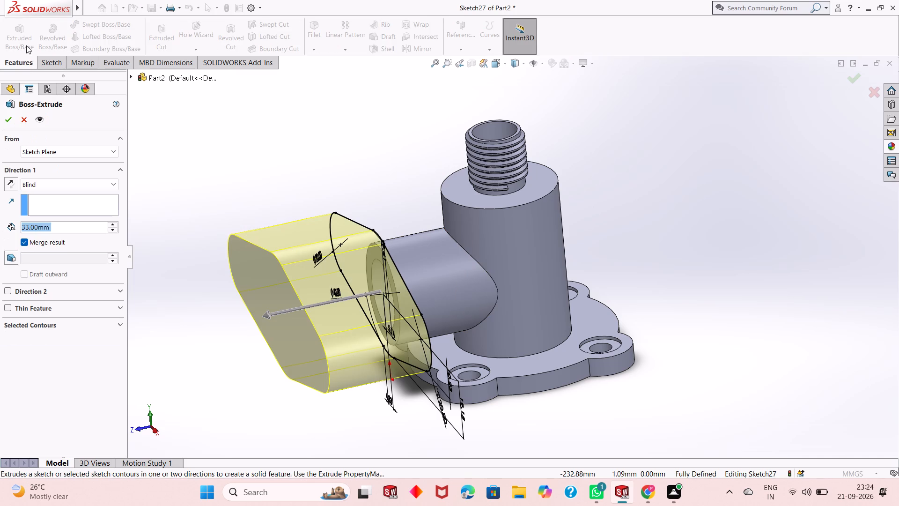
middle_drag(315, 355, 384, 294)
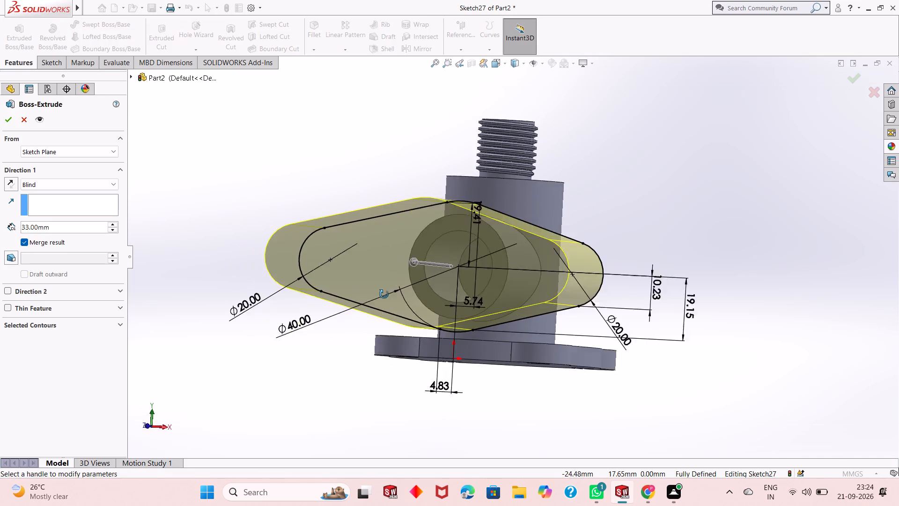
middle_drag(384, 294, 384, 294)
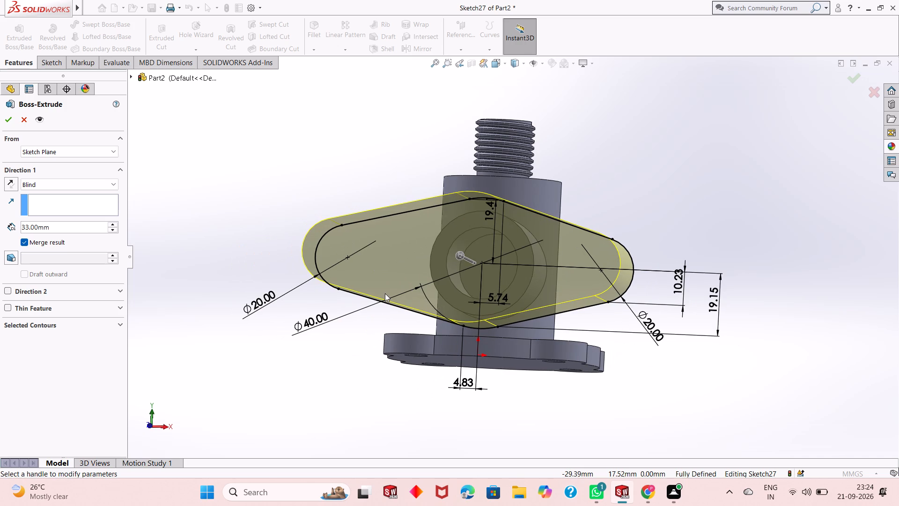
click(56, 219)
double_click(57, 228)
double_click(57, 230)
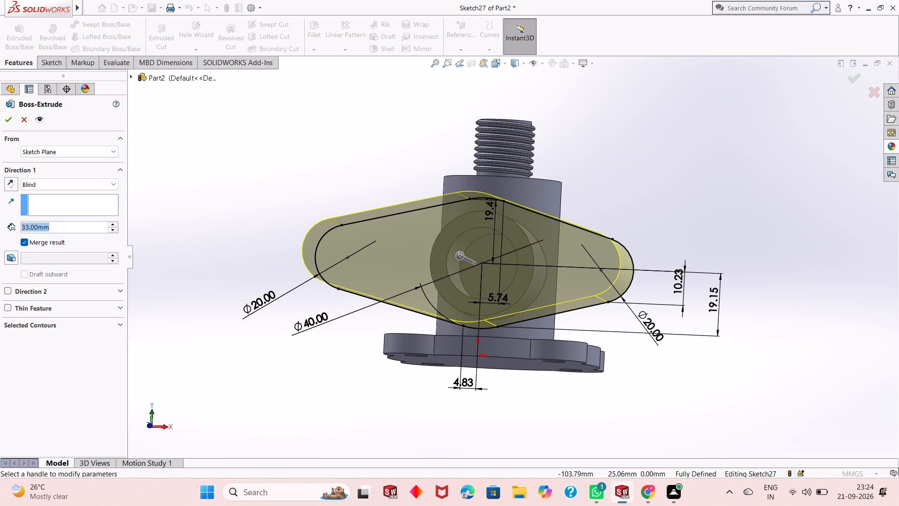
click(57, 230)
double_click(57, 230)
text(10)
key(Return)
scroll(648, 274, up, 3)
middle_drag(727, 281, 663, 345)
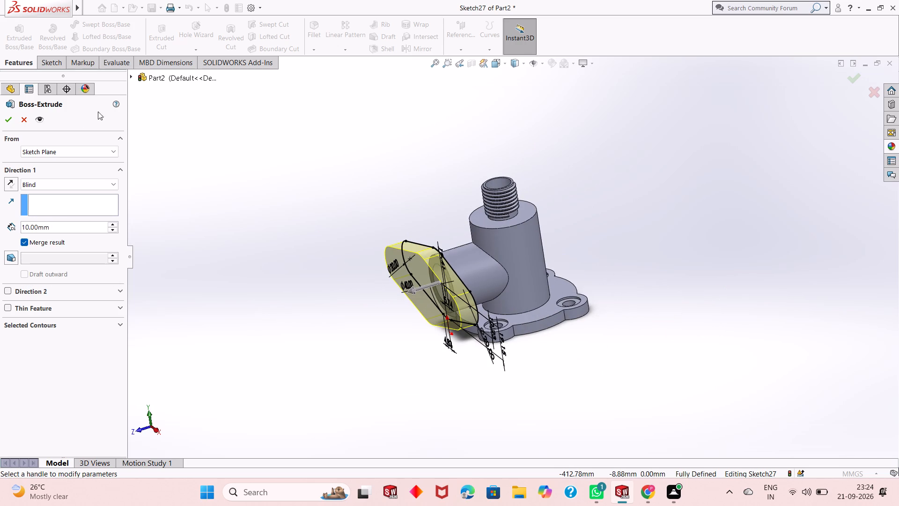
click(7, 118)
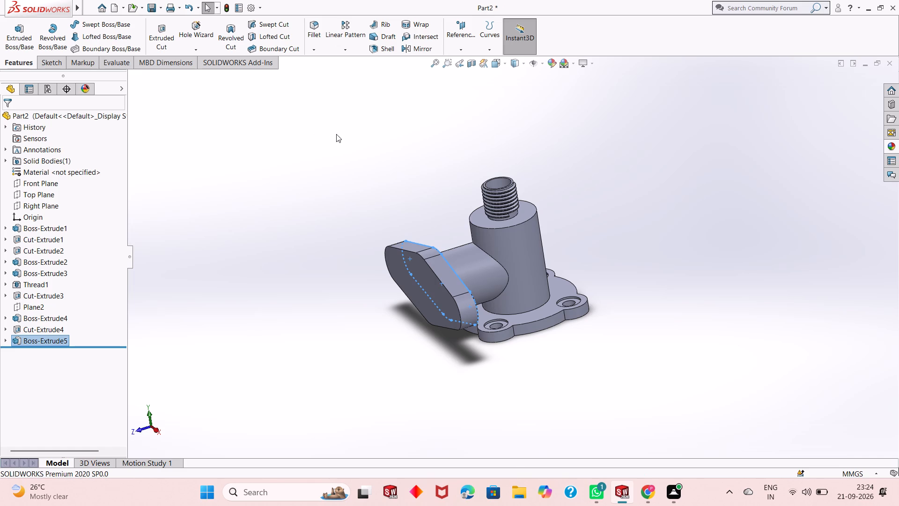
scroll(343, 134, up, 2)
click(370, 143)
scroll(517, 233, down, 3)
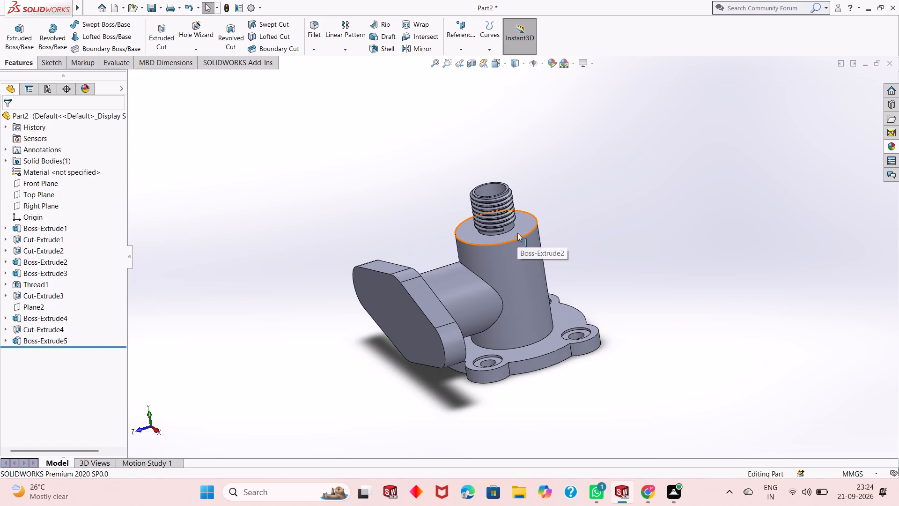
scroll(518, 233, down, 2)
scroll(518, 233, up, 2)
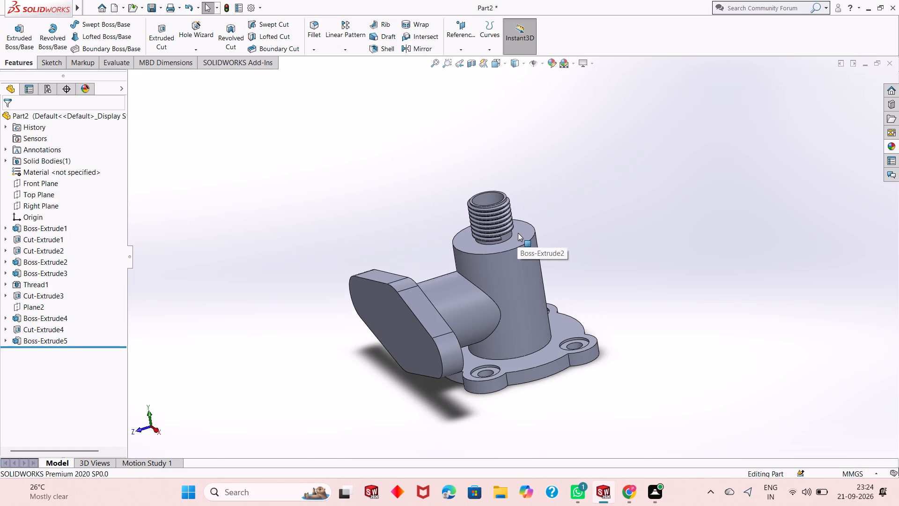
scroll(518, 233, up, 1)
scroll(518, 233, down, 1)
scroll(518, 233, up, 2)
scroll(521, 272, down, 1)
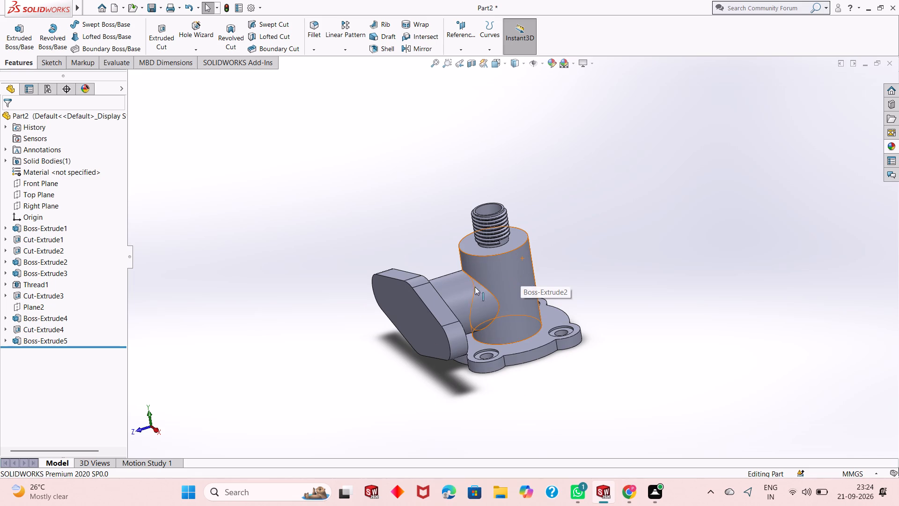
Sketch a circle on the flange's outer face, centred on the central arcs' centre.
click(406, 316)
click(448, 288)
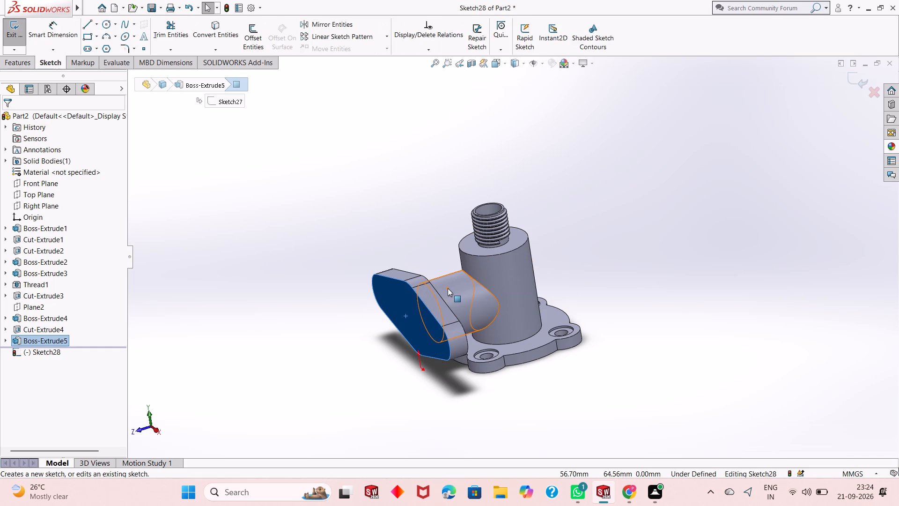
key(ctrl+8)
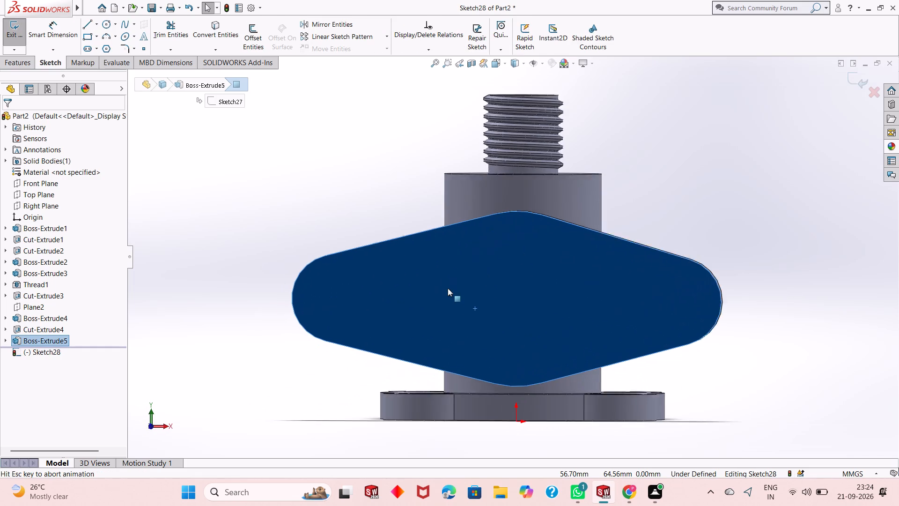
click(688, 216)
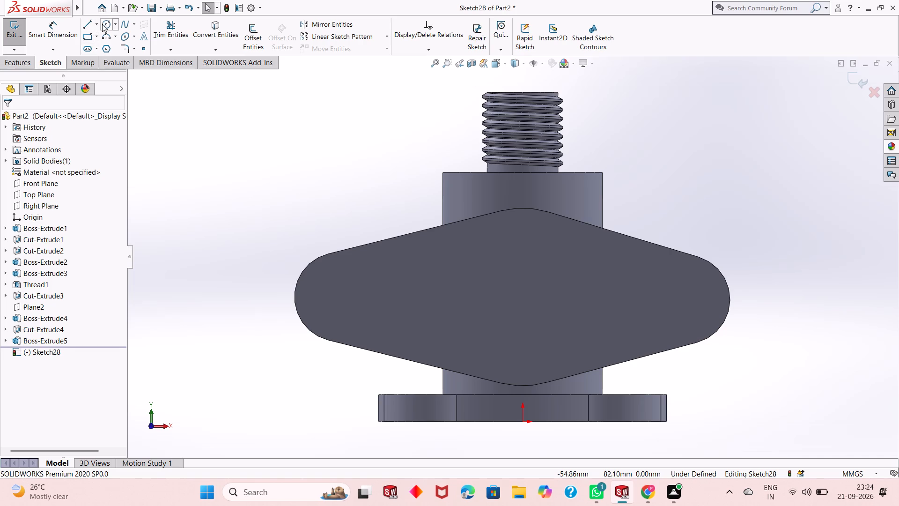
click(105, 24)
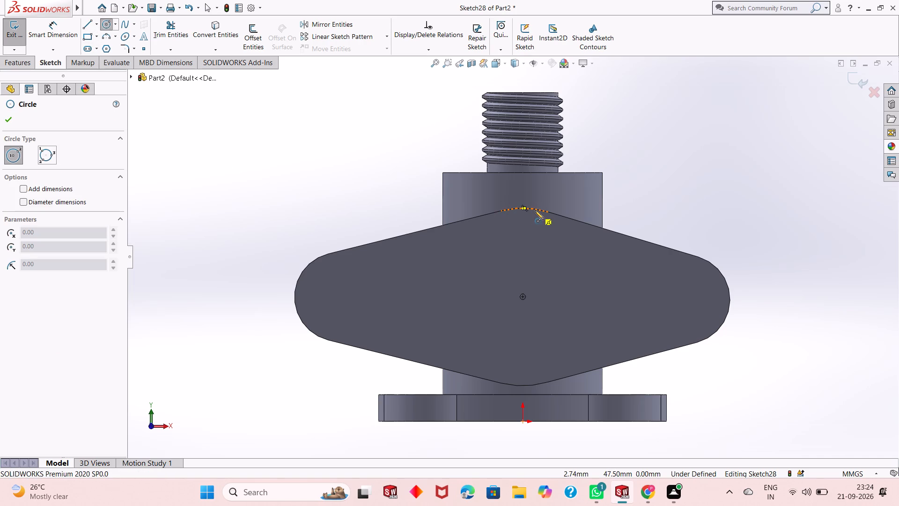
click(522, 297)
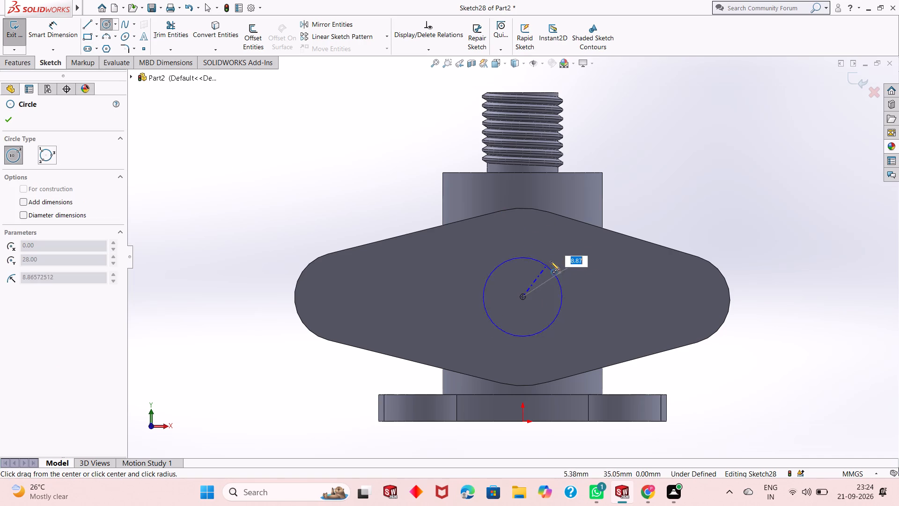
click(554, 259)
right_click(554, 259)
click(590, 267)
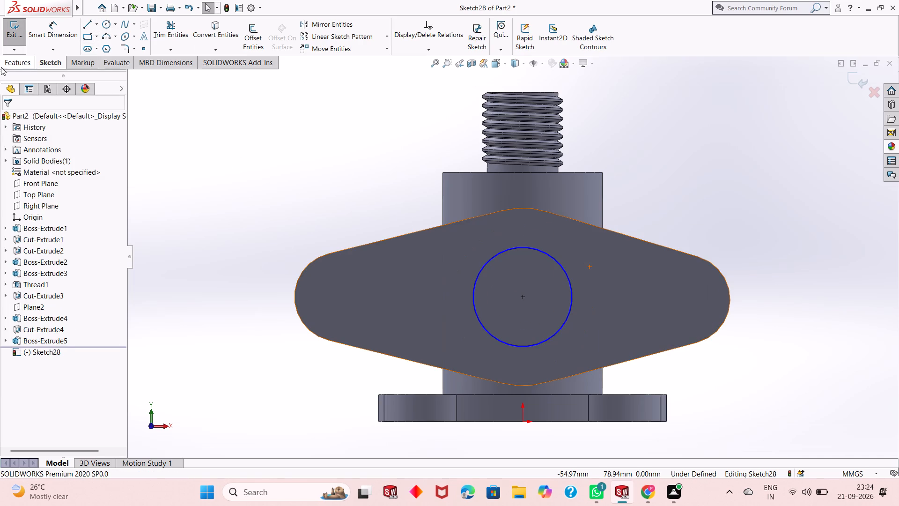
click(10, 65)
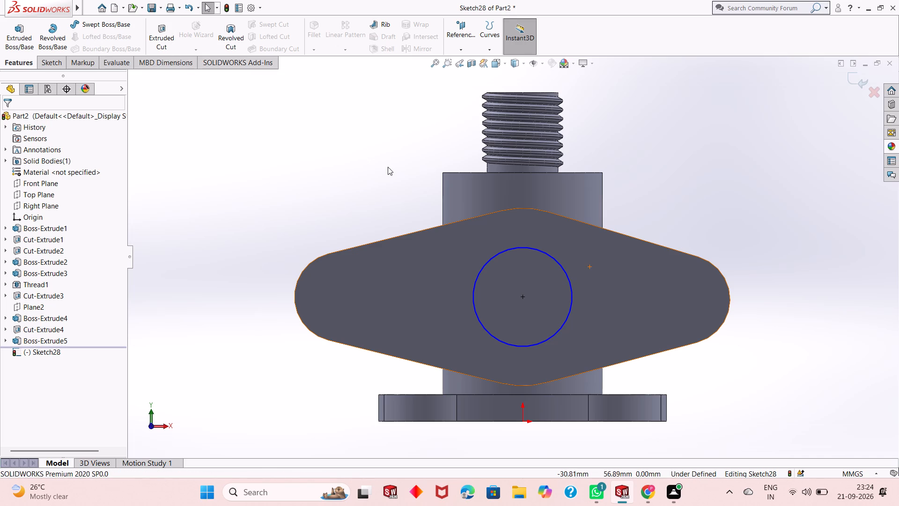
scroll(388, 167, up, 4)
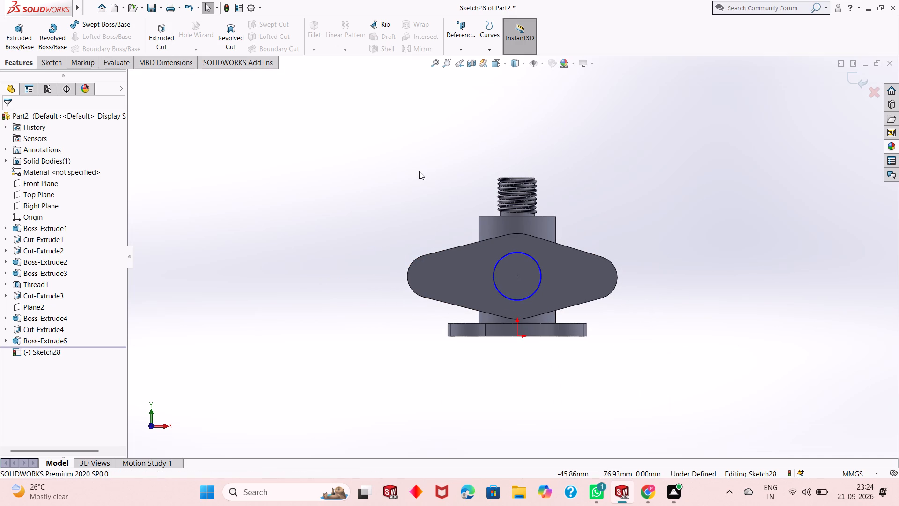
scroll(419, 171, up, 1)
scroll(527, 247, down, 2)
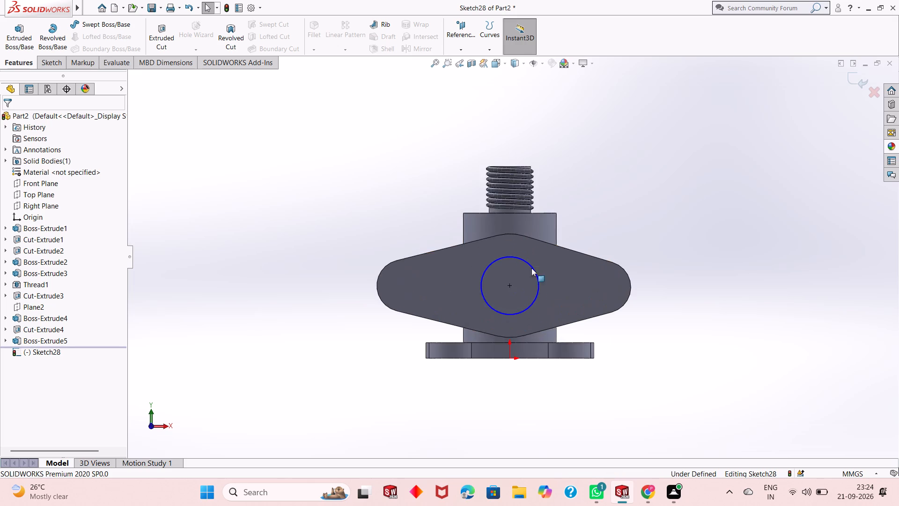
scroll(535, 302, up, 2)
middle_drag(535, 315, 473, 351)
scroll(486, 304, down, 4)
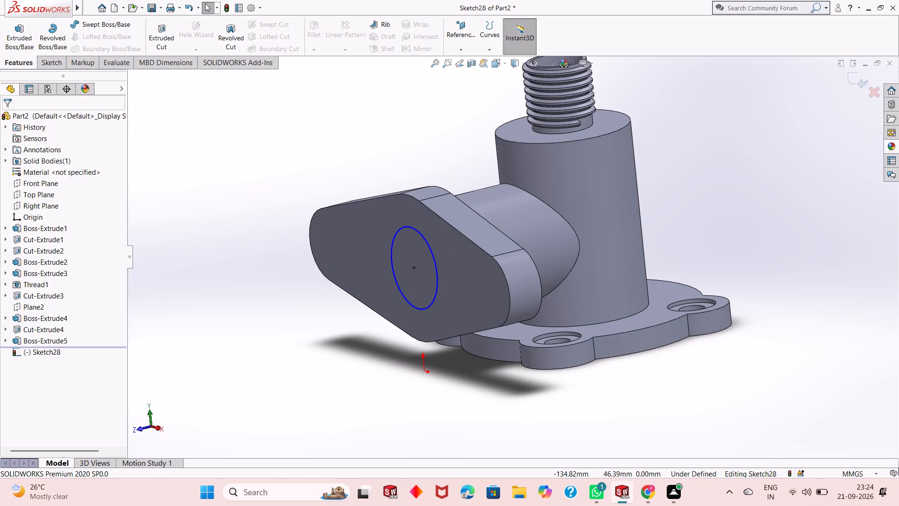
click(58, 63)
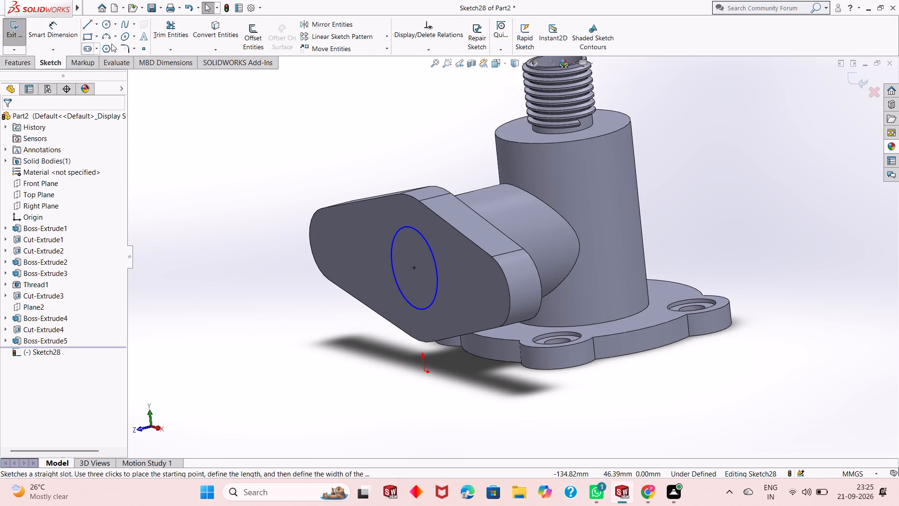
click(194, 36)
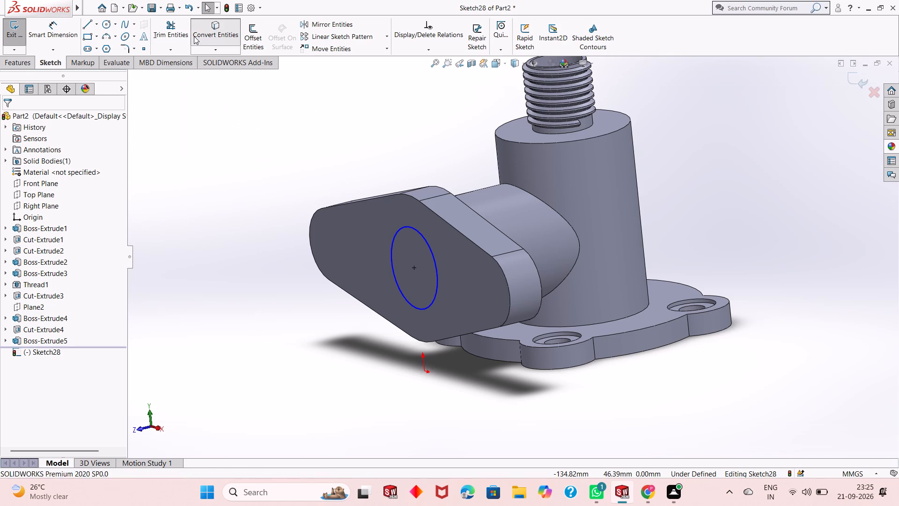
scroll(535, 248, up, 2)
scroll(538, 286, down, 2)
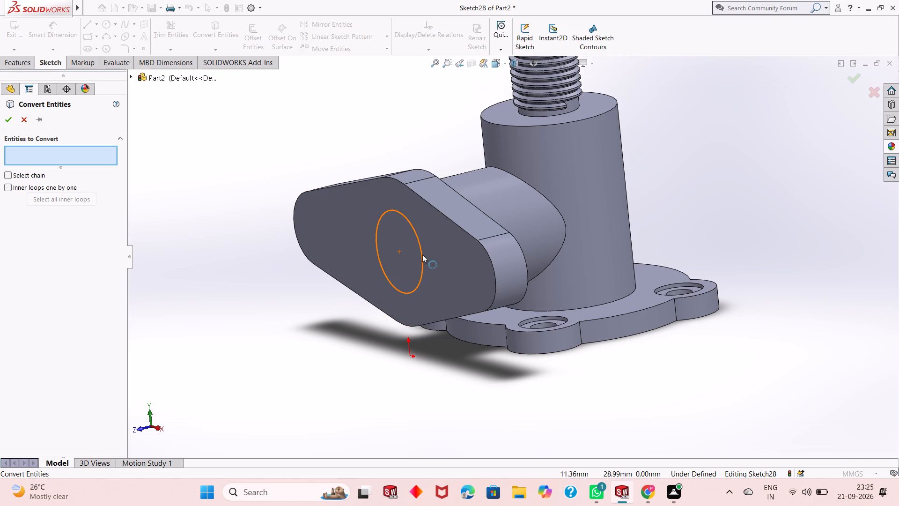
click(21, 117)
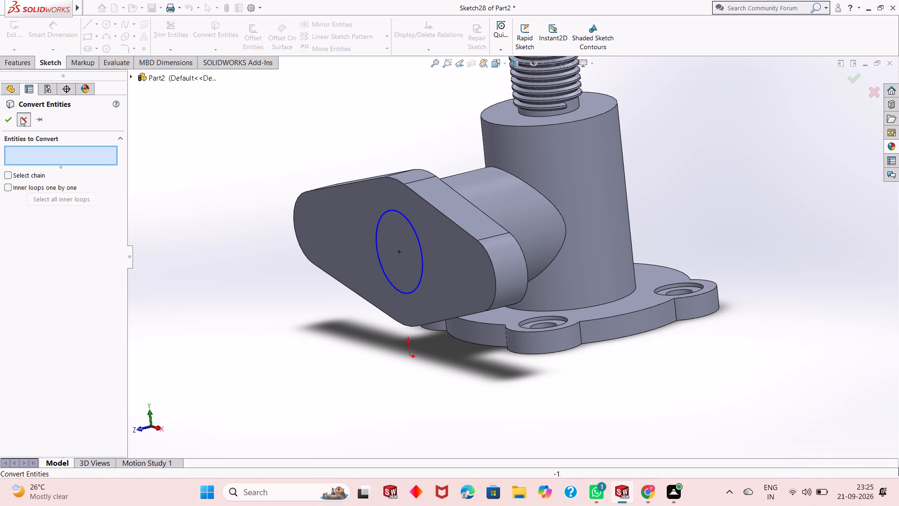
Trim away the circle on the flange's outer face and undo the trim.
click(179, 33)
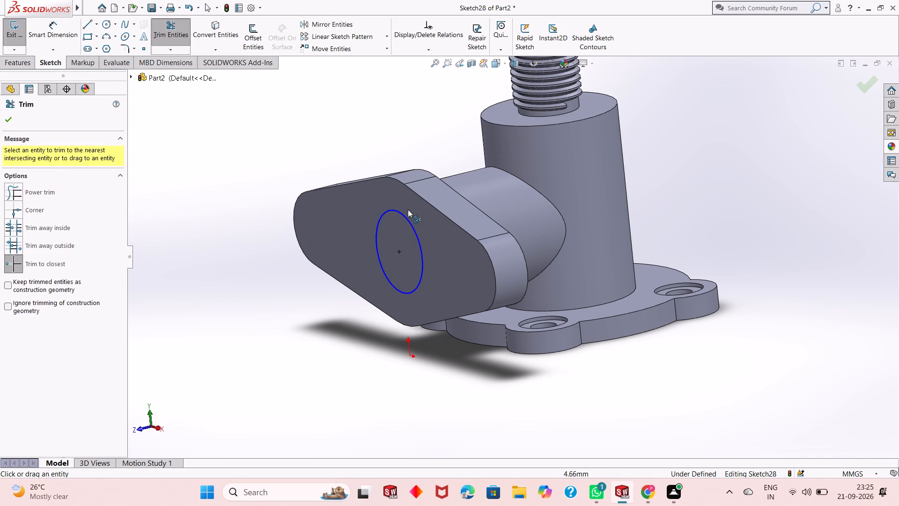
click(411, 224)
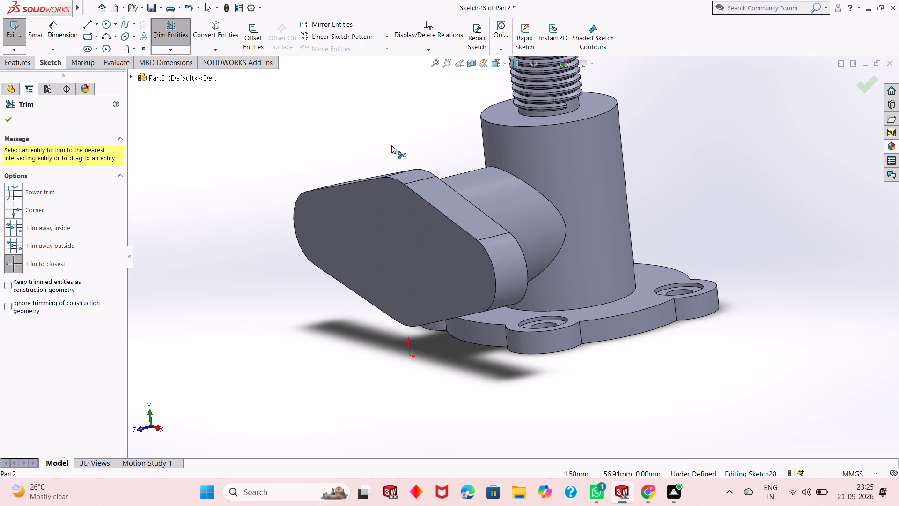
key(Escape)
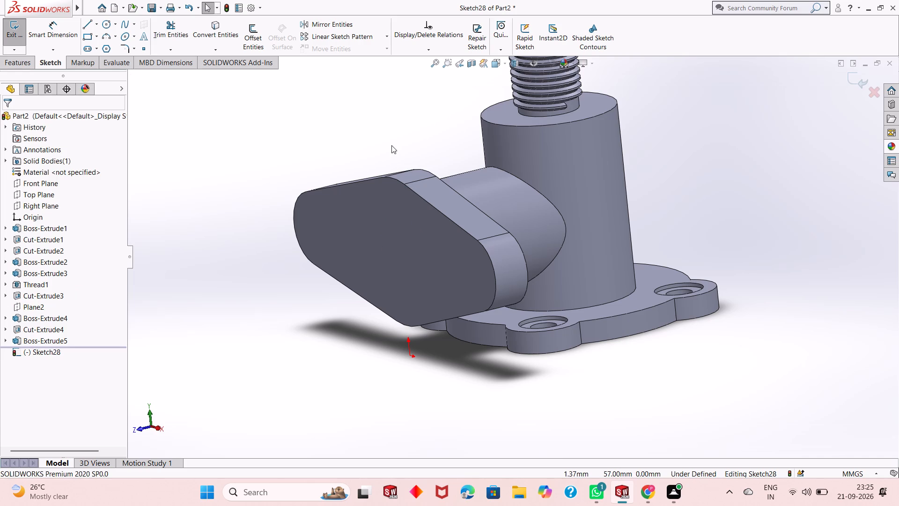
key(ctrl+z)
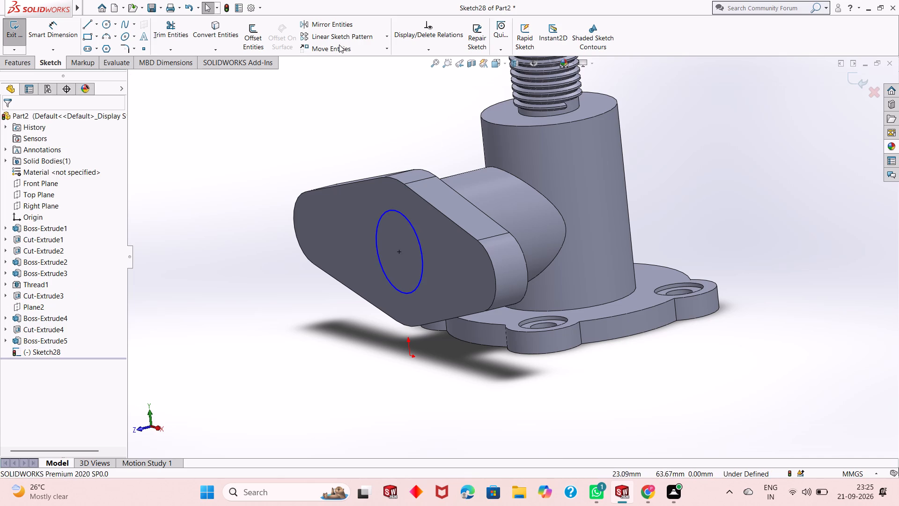
Dimension the circle on the flange's outer face with a diameter of 15 mm.
click(55, 24)
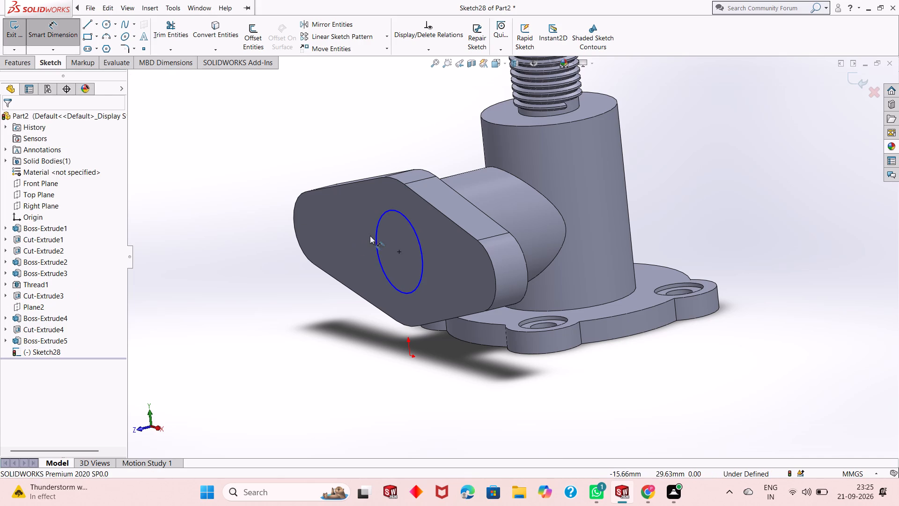
click(376, 230)
click(234, 233)
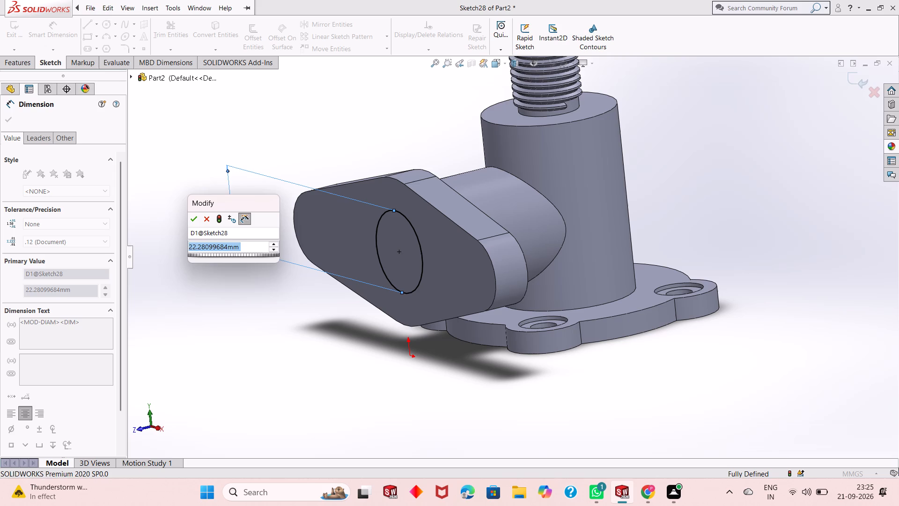
key(1)
key(BackSpace)
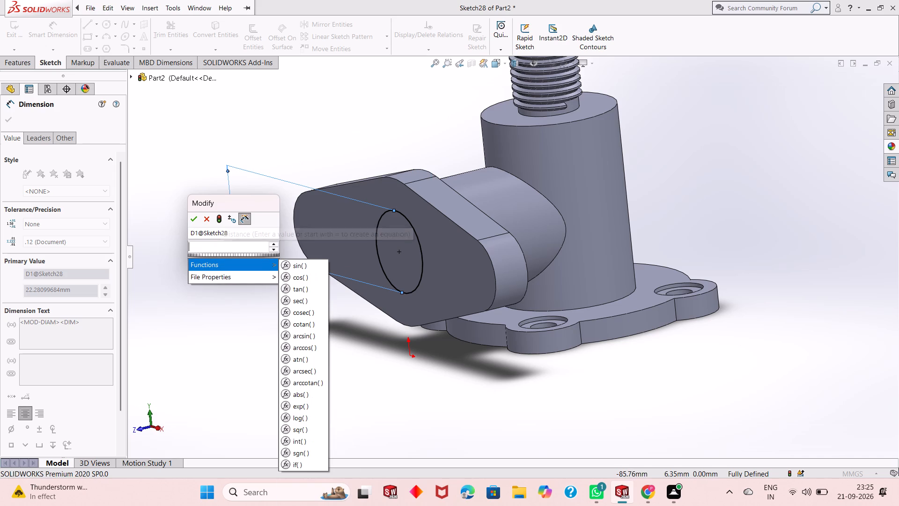
text(15)
key(Return)
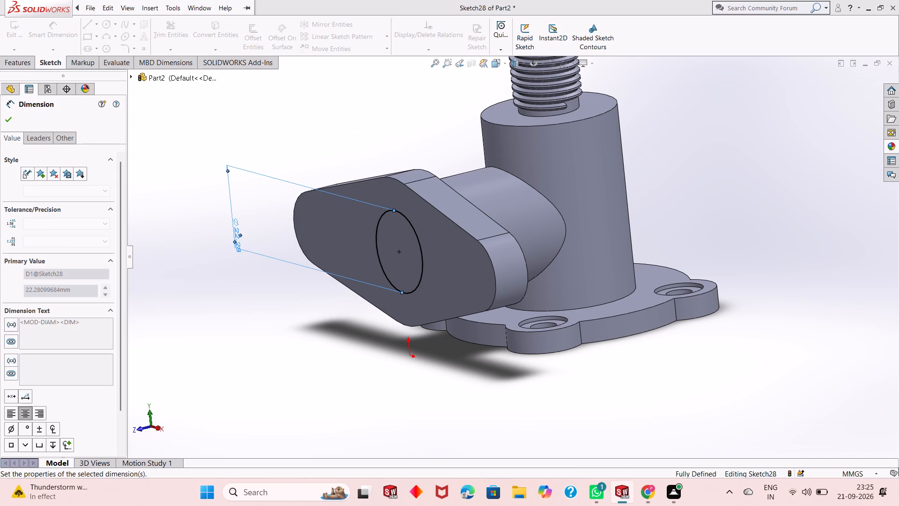
Set the diameter of the circle on the flange's outer face to 20 mm.
double_click(216, 246)
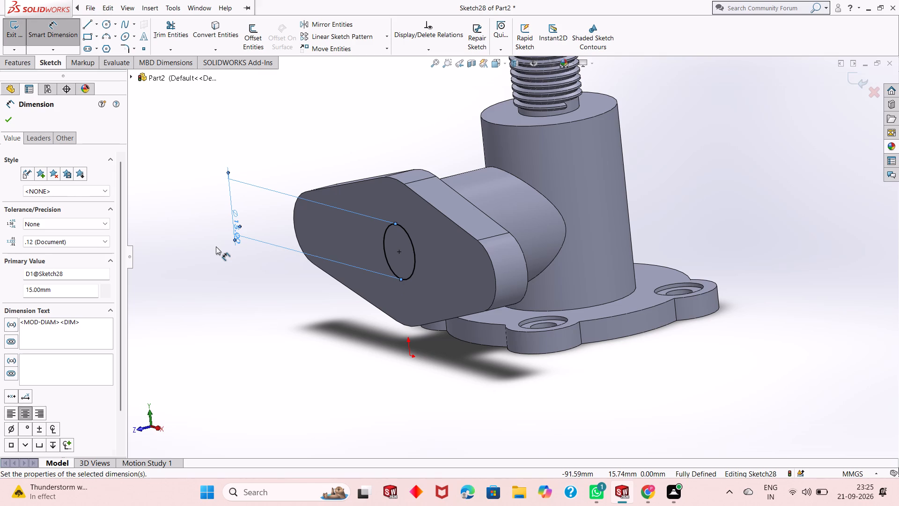
double_click(233, 233)
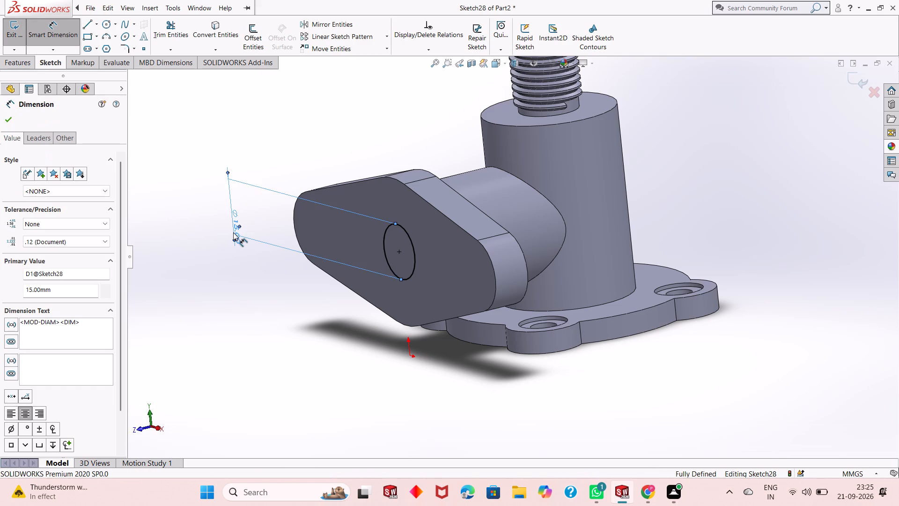
double_click(233, 232)
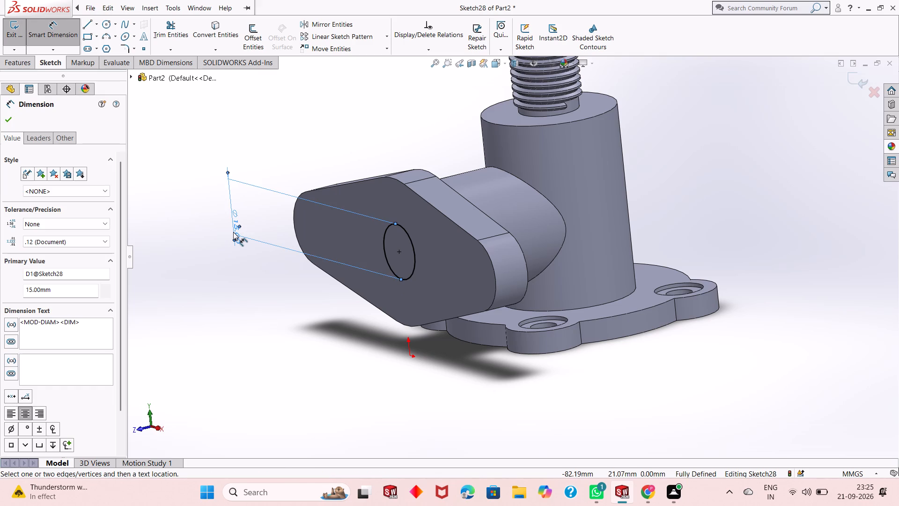
double_click(233, 232)
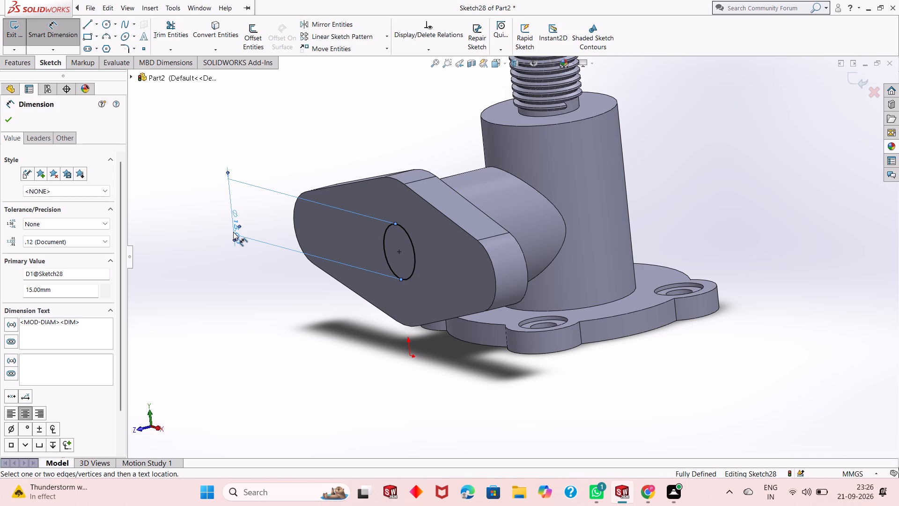
right_click(253, 235)
click(282, 267)
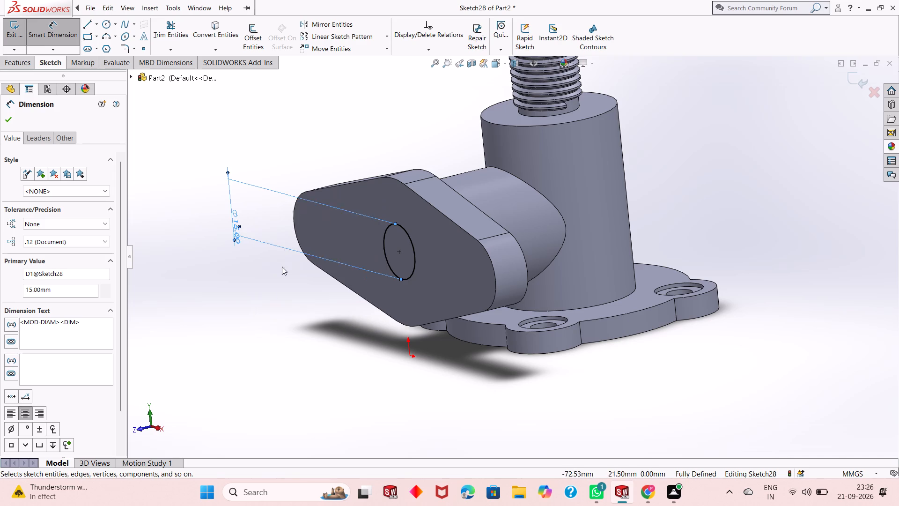
double_click(233, 224)
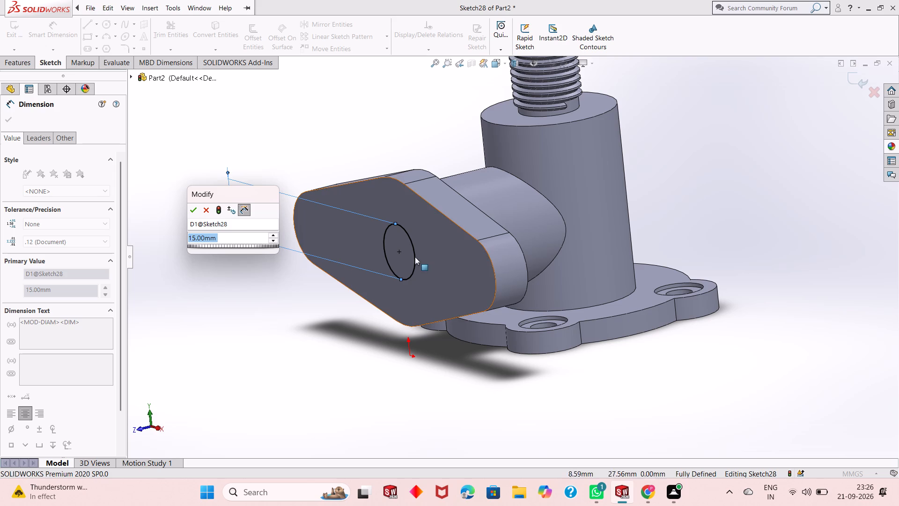
text(20)
key(Return)
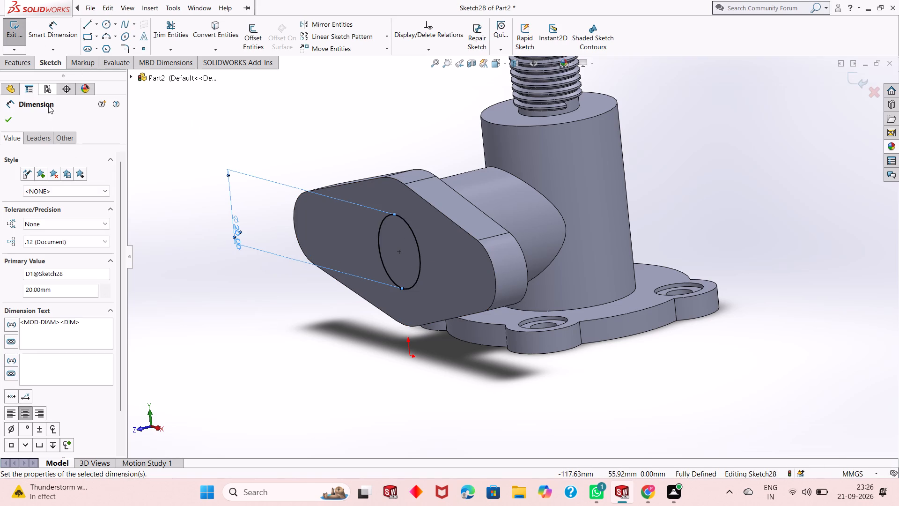
click(15, 118)
Cut-extrude the 20 mm circle 33 mm blind from the flange's outer face into the side boss.
click(30, 59)
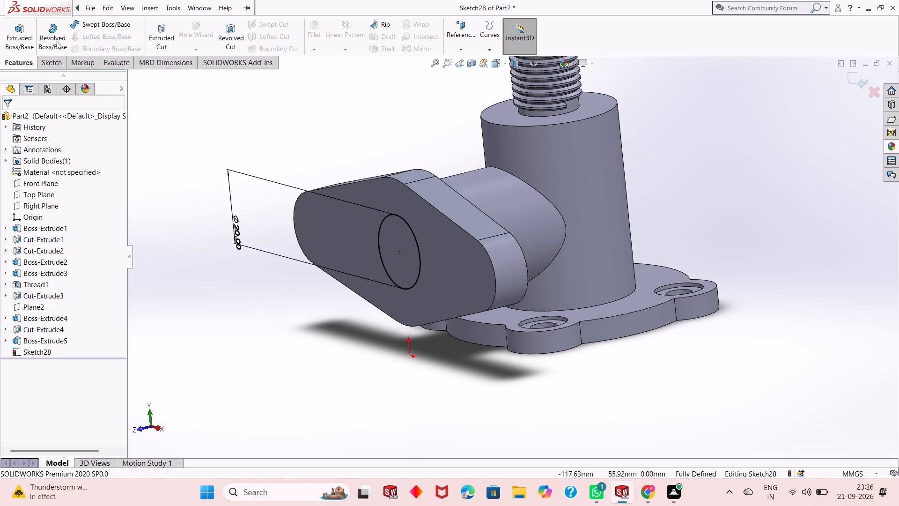
click(166, 31)
middle_drag(473, 254, 494, 224)
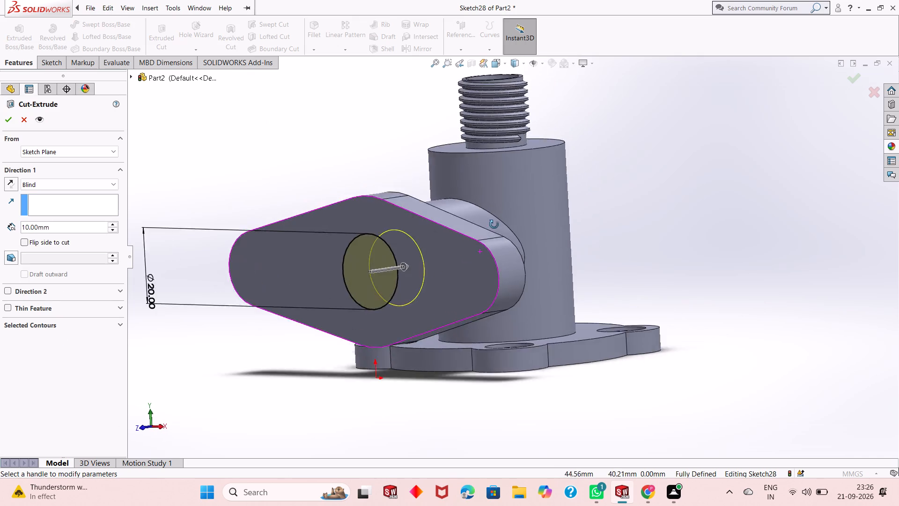
middle_drag(494, 224, 460, 258)
double_click(72, 225)
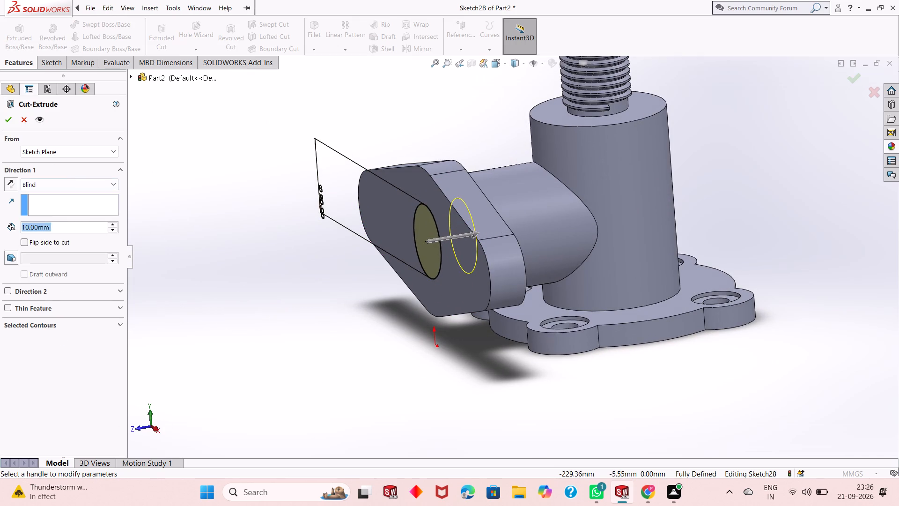
text(33)
key(Return)
click(2, 125)
click(282, 174)
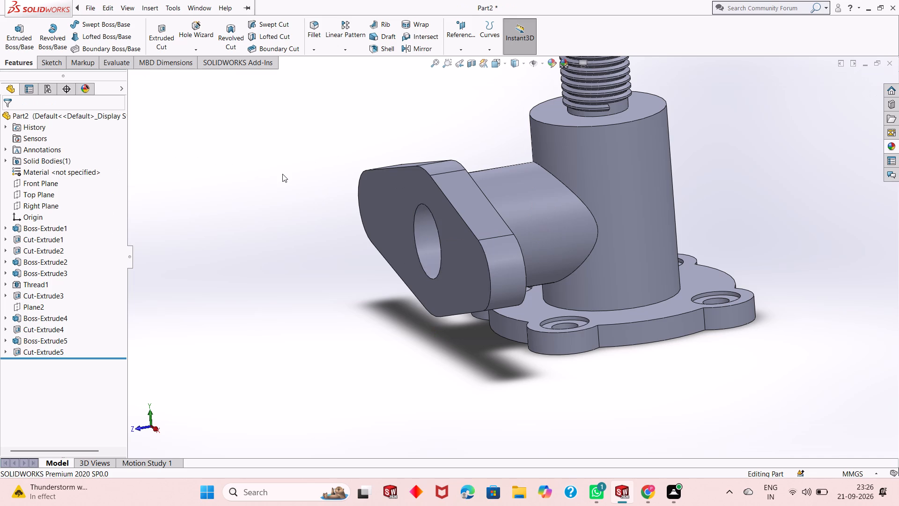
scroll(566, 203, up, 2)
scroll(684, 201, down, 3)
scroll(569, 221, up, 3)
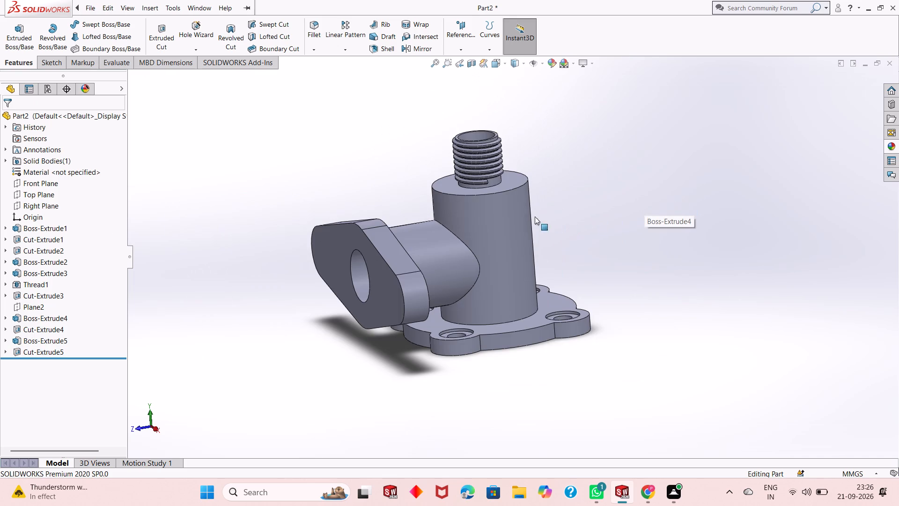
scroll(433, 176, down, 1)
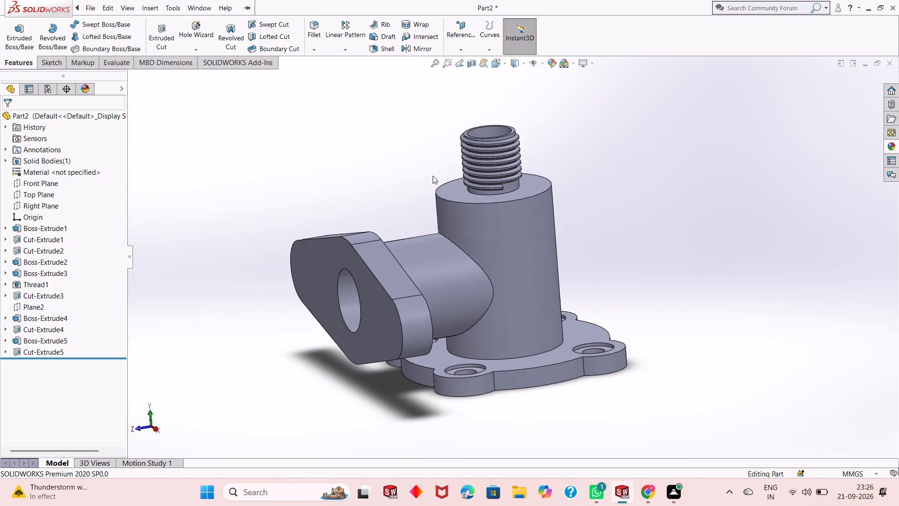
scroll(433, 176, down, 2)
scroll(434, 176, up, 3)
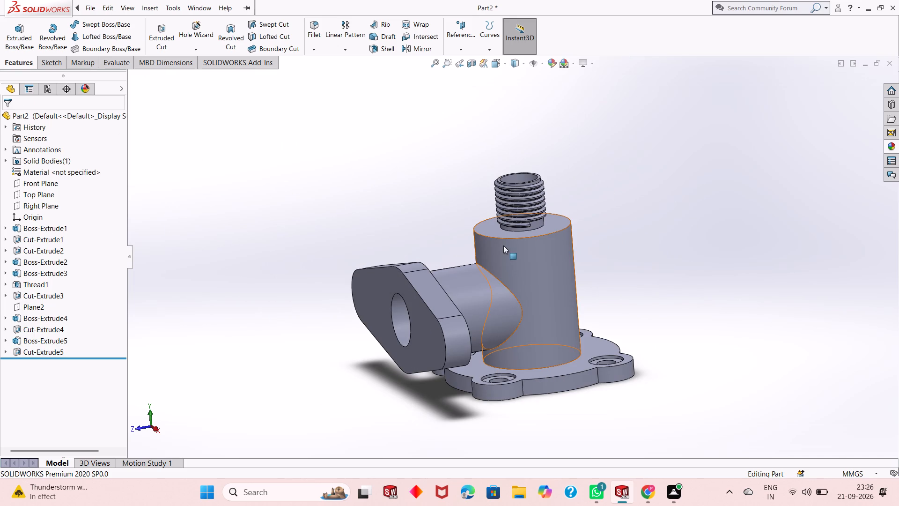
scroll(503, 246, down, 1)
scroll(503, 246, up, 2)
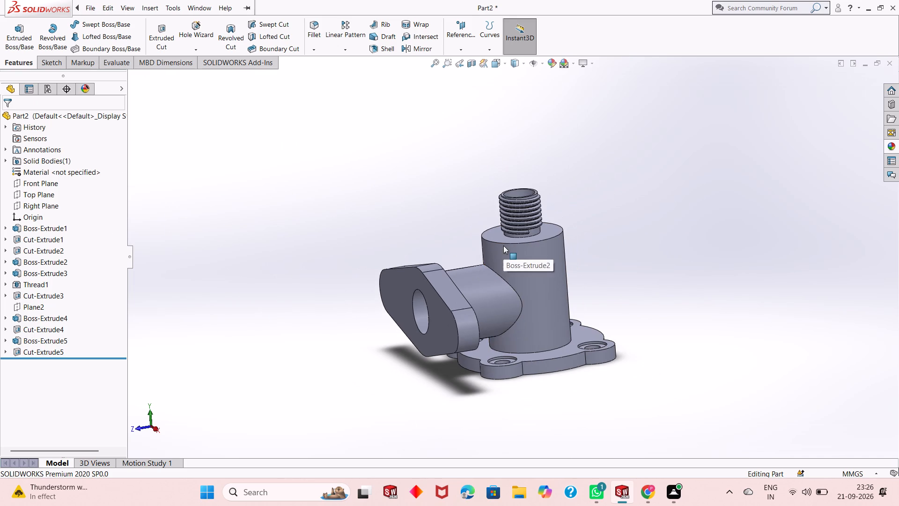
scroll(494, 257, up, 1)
Sketch two circles on the flange's outer face, centred on its end lobes, about 8 mm and 11 mm in diameter.
middle_drag(485, 305, 536, 264)
scroll(536, 264, up, 1)
click(537, 279)
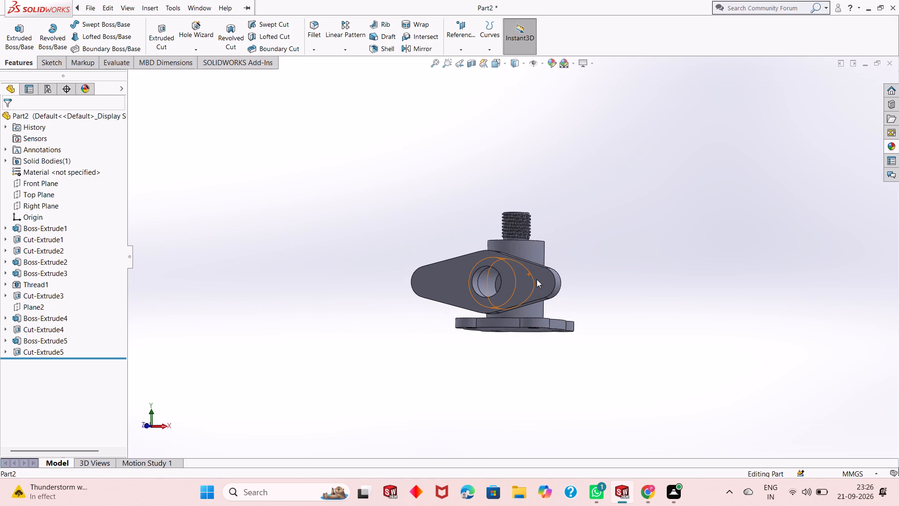
click(577, 254)
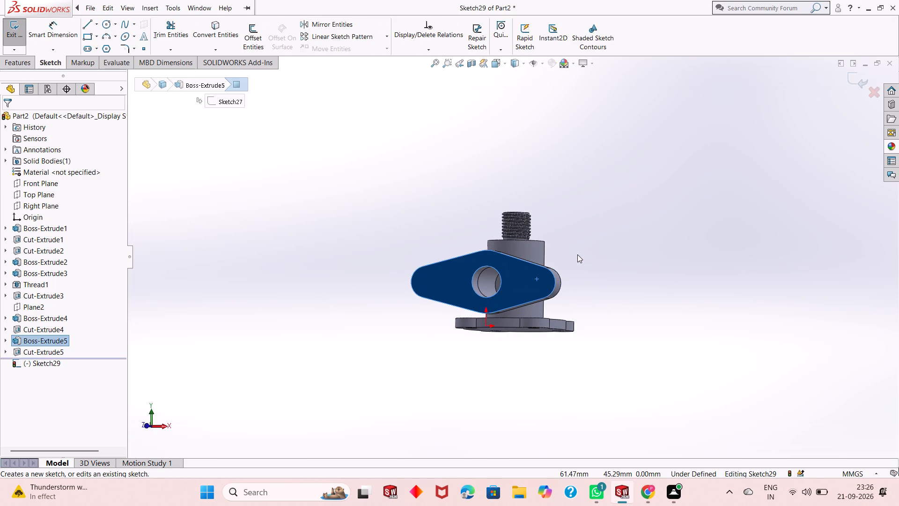
key(ctrl+8)
click(684, 198)
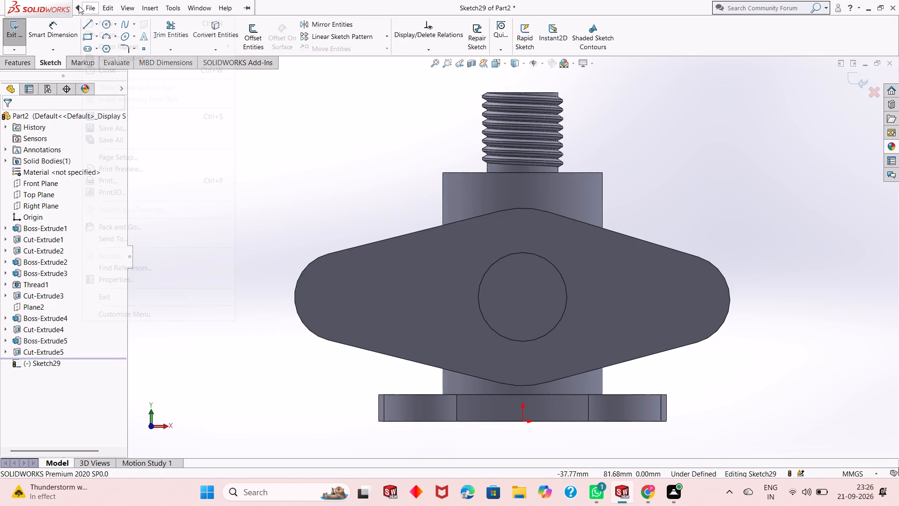
click(332, 127)
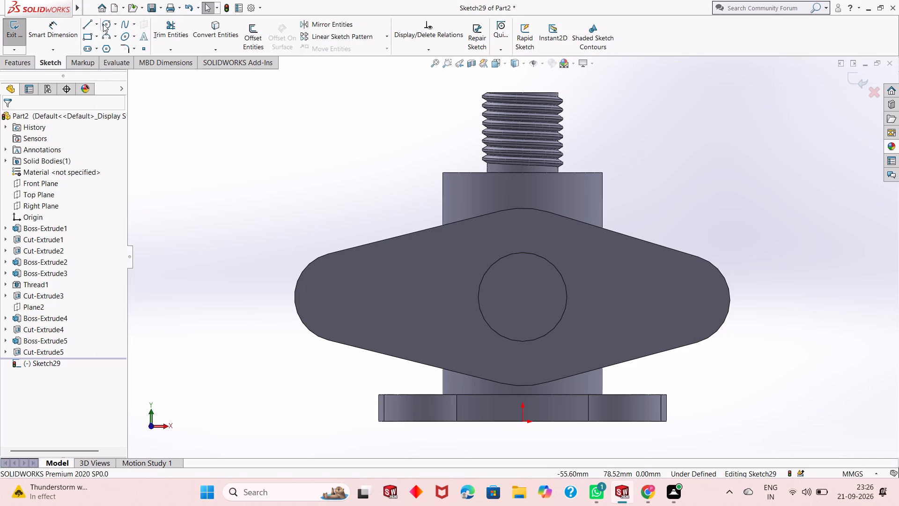
click(103, 24)
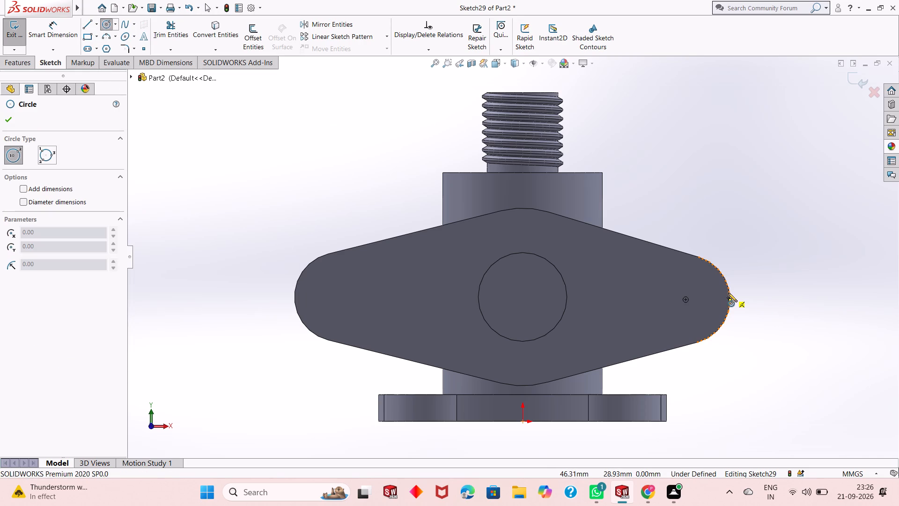
click(687, 299)
click(699, 288)
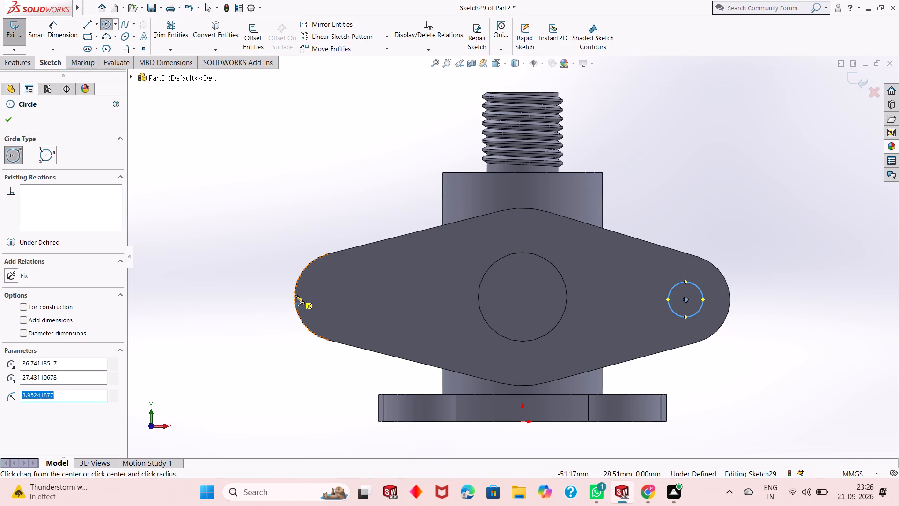
click(338, 297)
click(352, 277)
right_click(352, 277)
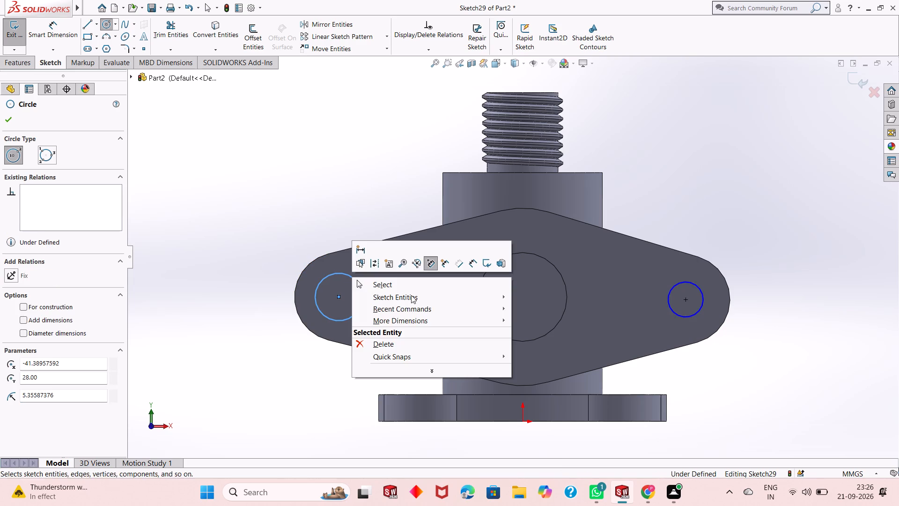
click(412, 287)
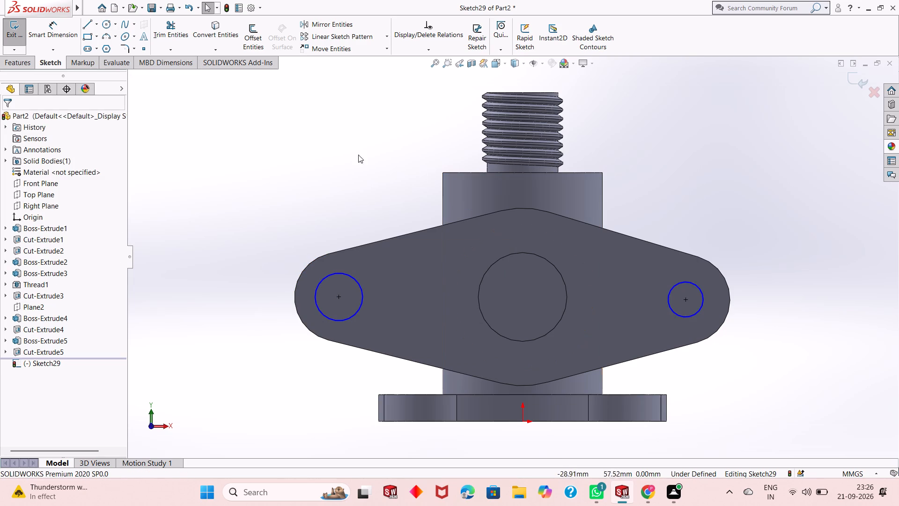
Dimension both lobe circles on the flange's outer face with a diameter of 7 mm each.
click(62, 40)
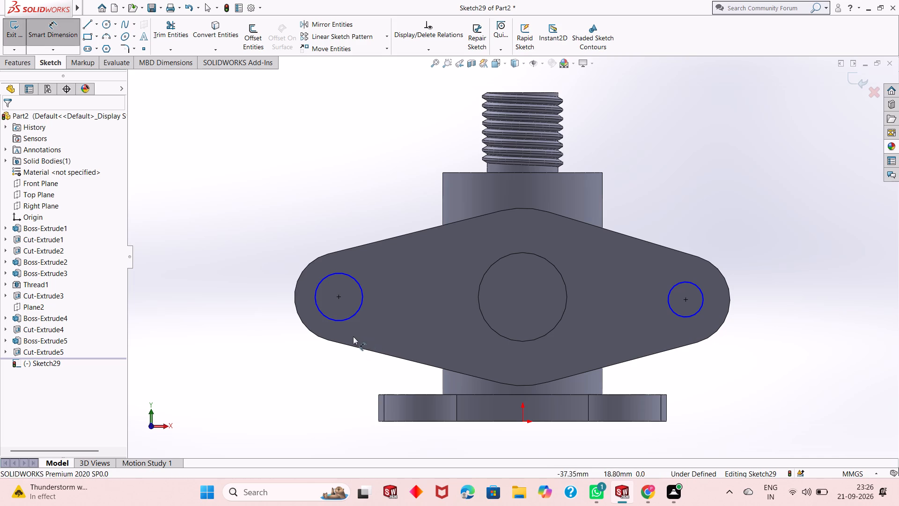
click(327, 317)
click(276, 343)
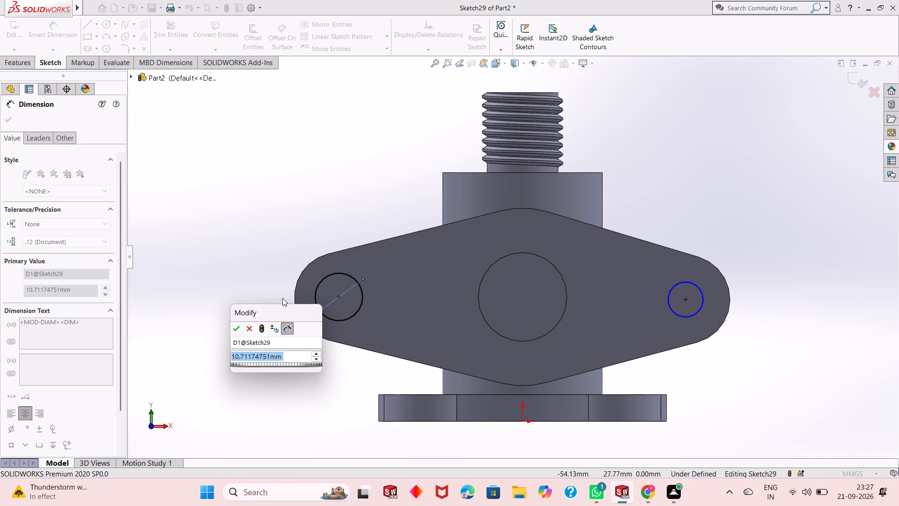
key(7)
key(Return)
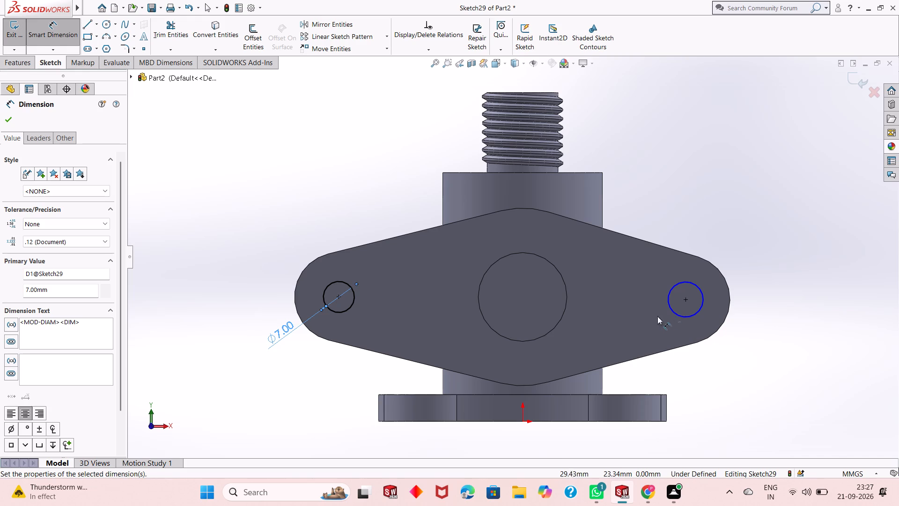
click(681, 313)
click(684, 316)
click(733, 381)
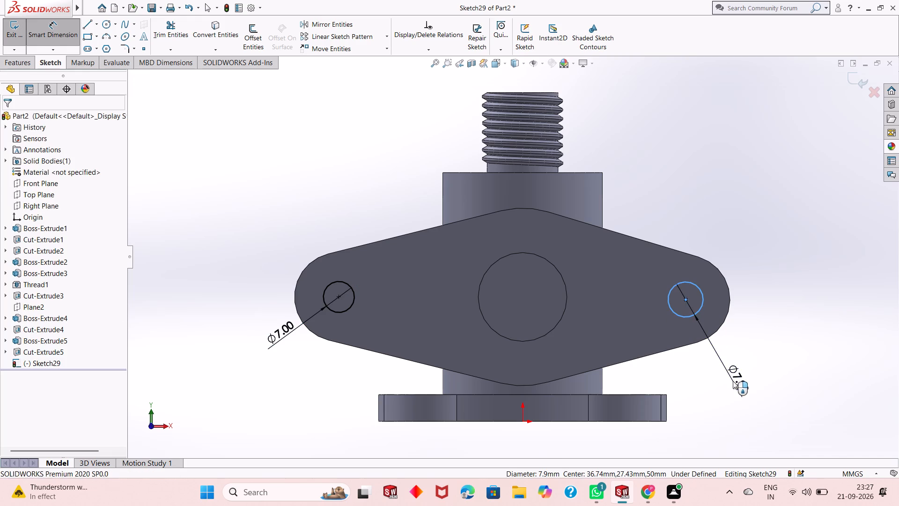
key(7)
key(Return)
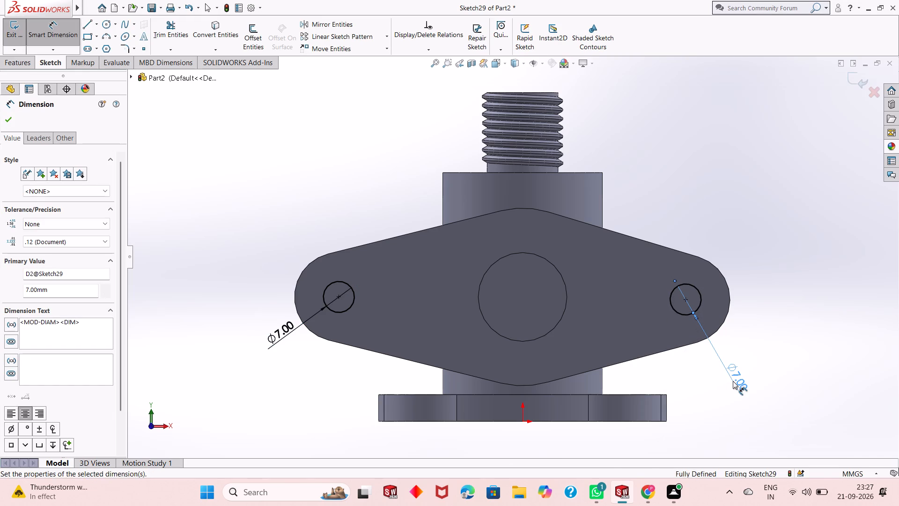
middle_drag(637, 254, 605, 297)
scroll(544, 296, up, 3)
right_click(350, 234)
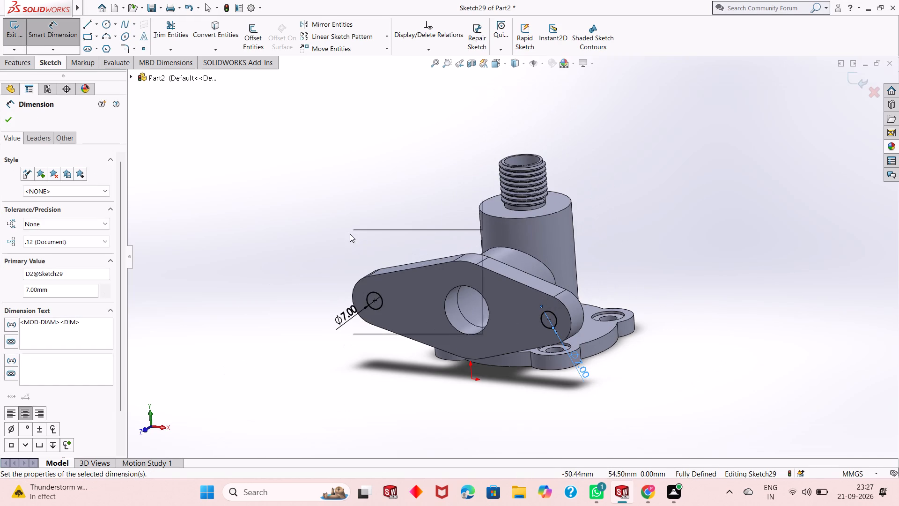
click(378, 262)
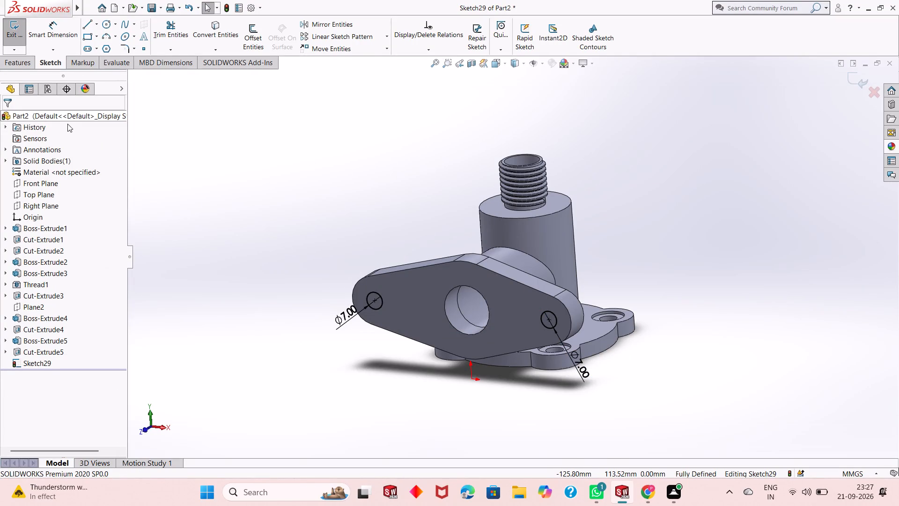
Cut-extrude the two 7 mm circles 33 mm blind through the flange's end lobes.
click(17, 66)
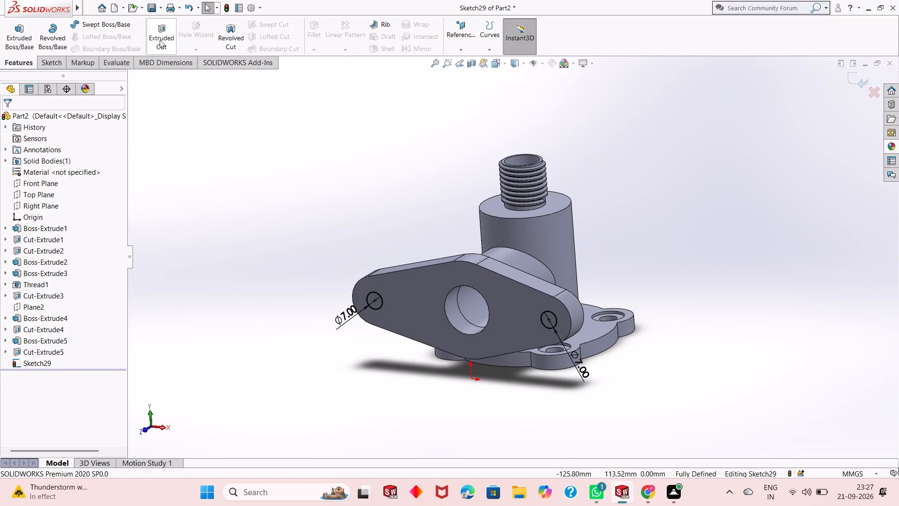
click(159, 40)
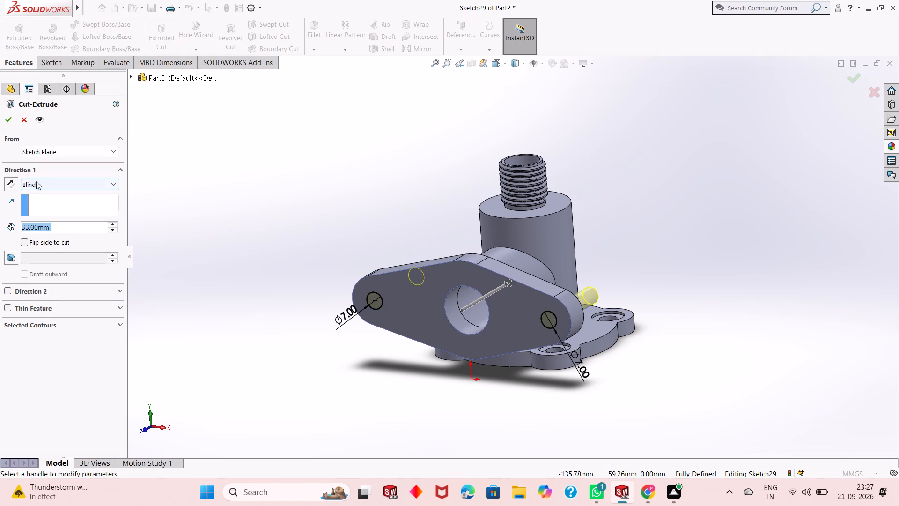
click(5, 124)
click(286, 220)
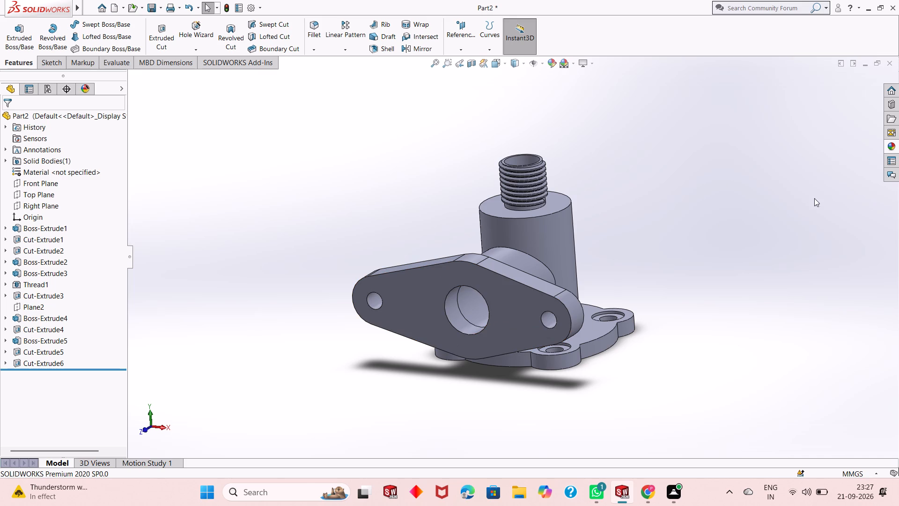
Examine the flange, side boss, cylinder and base plate from several angles.
right_click(789, 218)
scroll(789, 218, up, 1)
scroll(790, 216, down, 1)
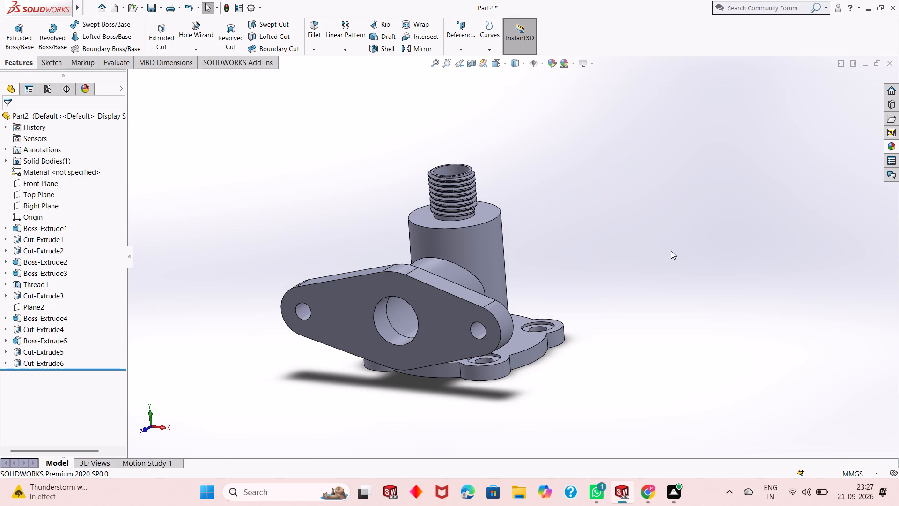
scroll(442, 300, up, 3)
scroll(530, 277, down, 3)
scroll(464, 276, up, 2)
middle_drag(538, 287, 549, 267)
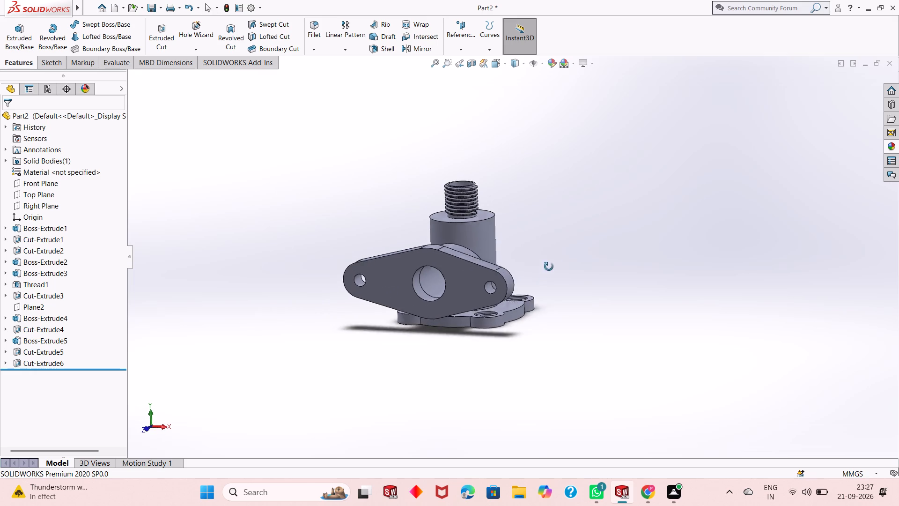
middle_drag(549, 267, 554, 260)
middle_drag(561, 271, 523, 266)
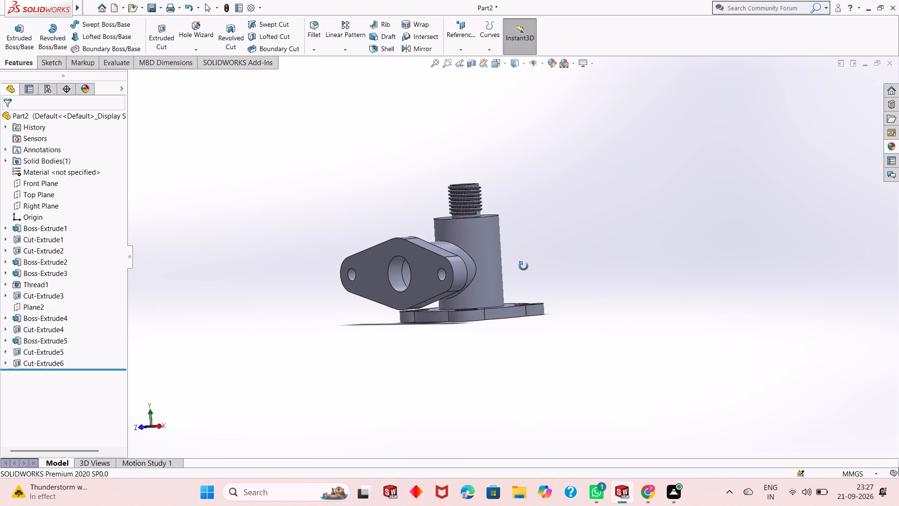
middle_drag(523, 266, 510, 315)
scroll(510, 315, up, 1)
scroll(515, 259, down, 3)
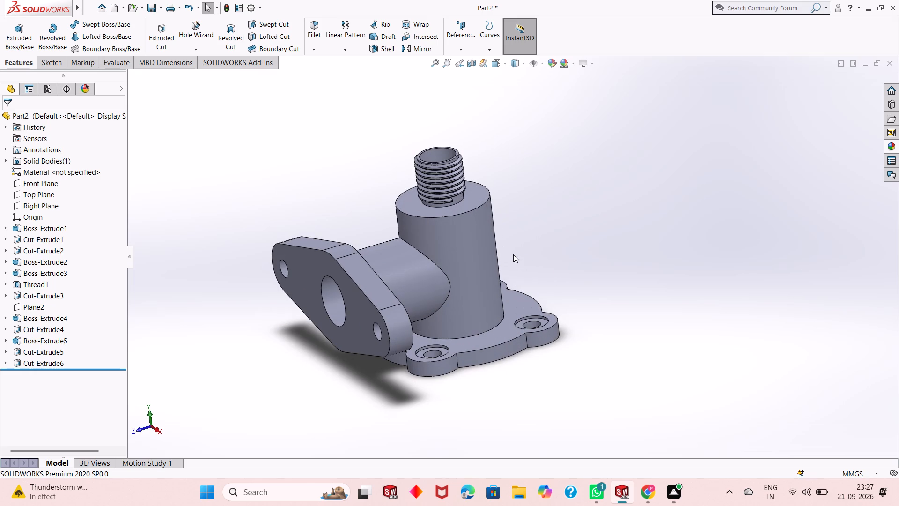
Start a reference plane parallel to the Front Plane with an offset of 10 mm.
scroll(446, 246, down, 3)
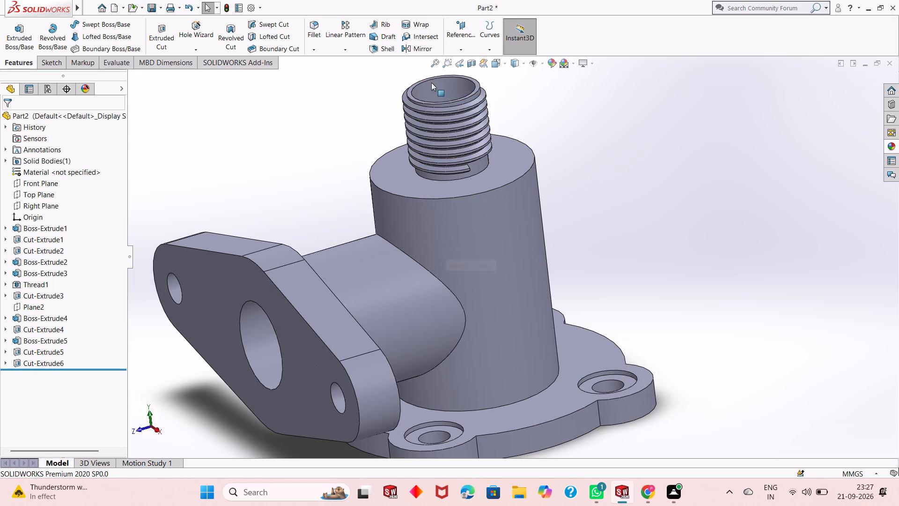
click(461, 50)
click(467, 60)
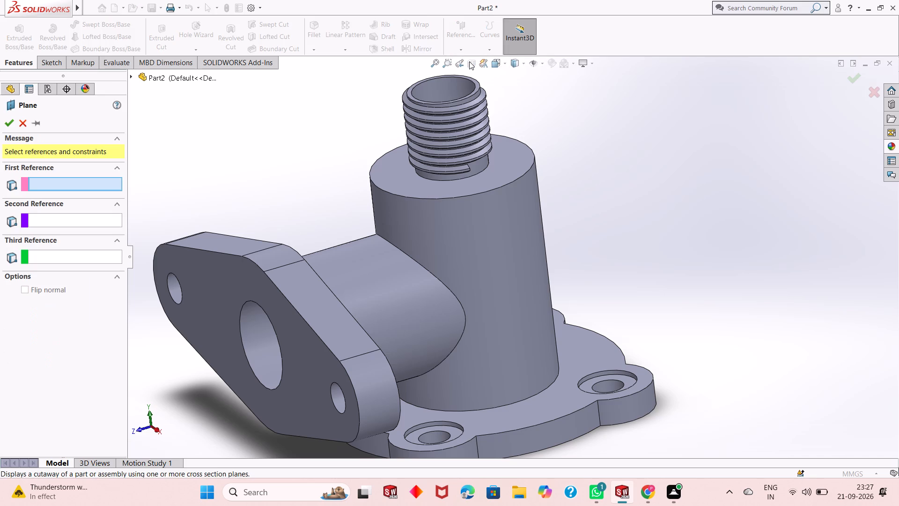
click(146, 78)
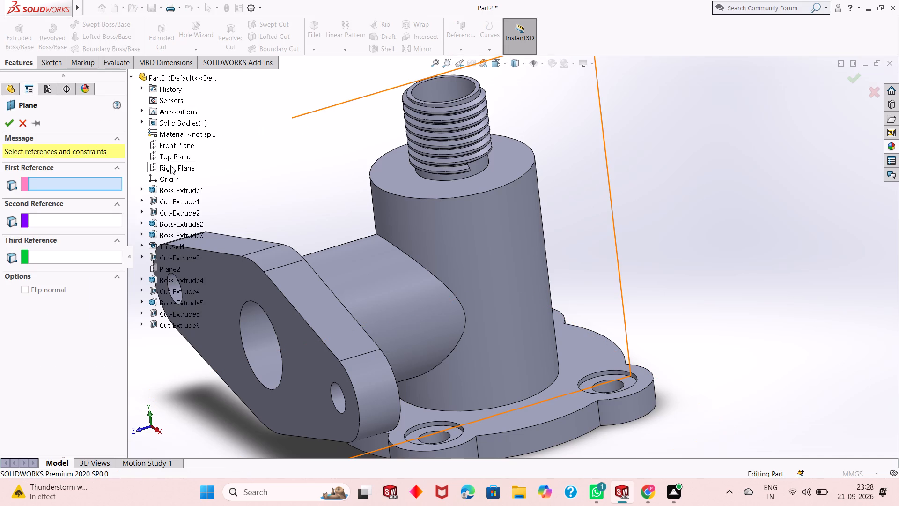
click(175, 143)
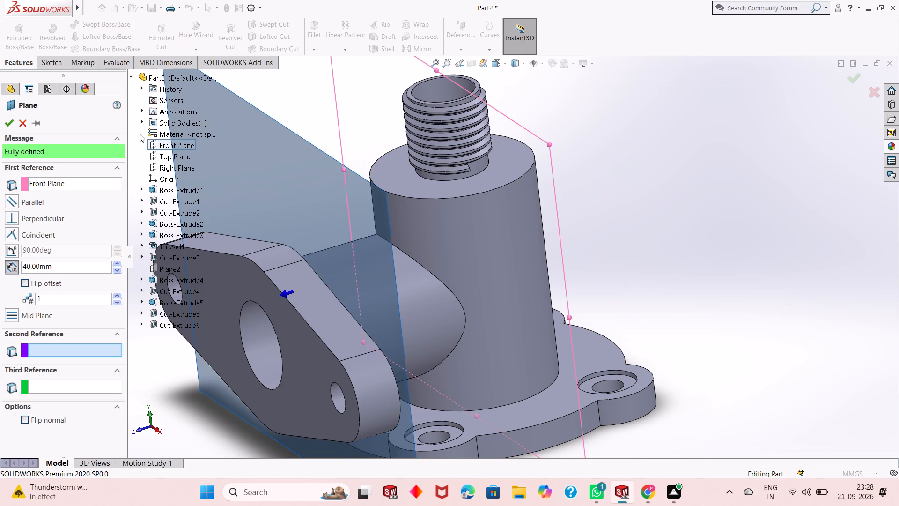
double_click(62, 268)
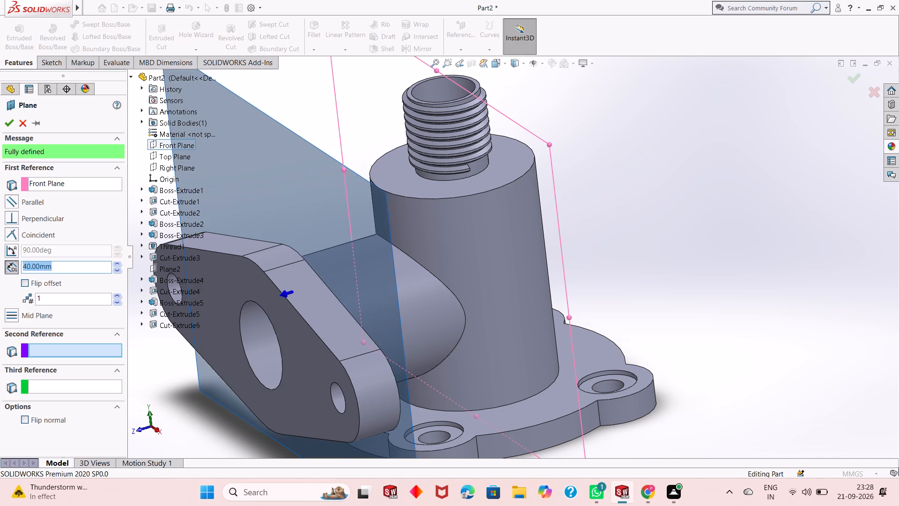
text(10)
key(Return)
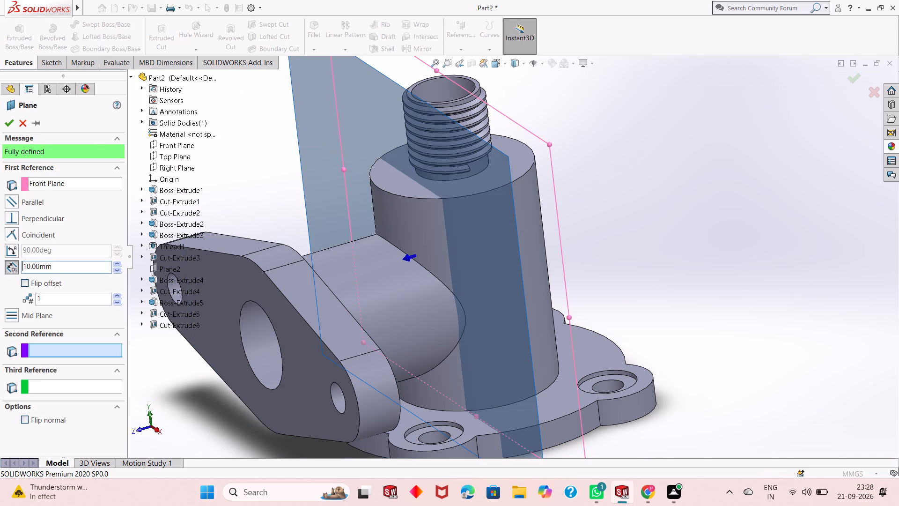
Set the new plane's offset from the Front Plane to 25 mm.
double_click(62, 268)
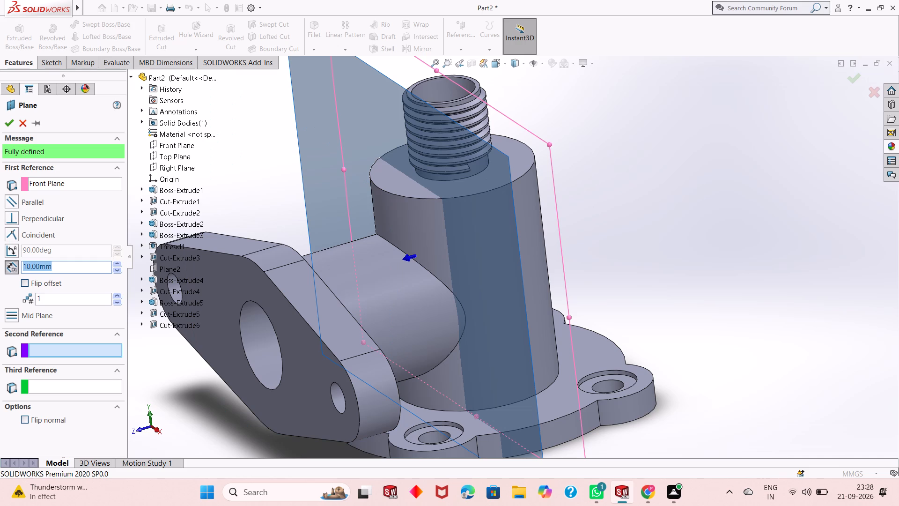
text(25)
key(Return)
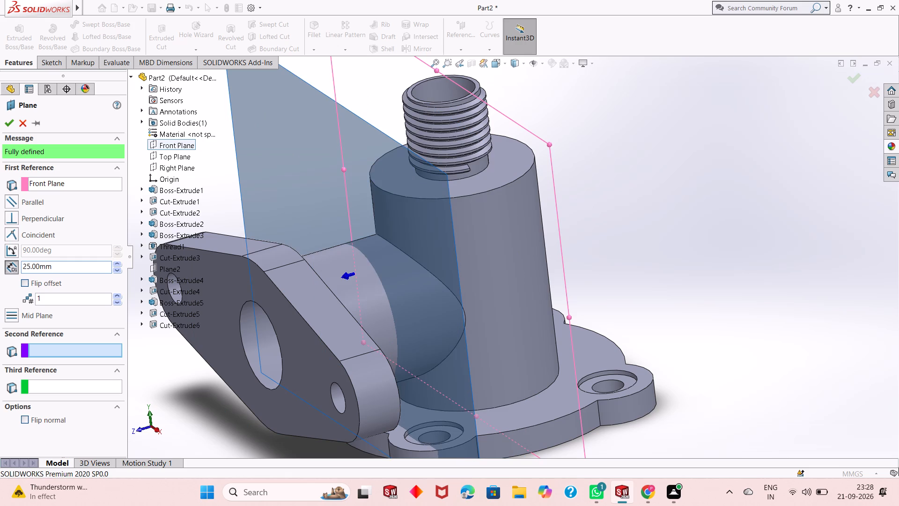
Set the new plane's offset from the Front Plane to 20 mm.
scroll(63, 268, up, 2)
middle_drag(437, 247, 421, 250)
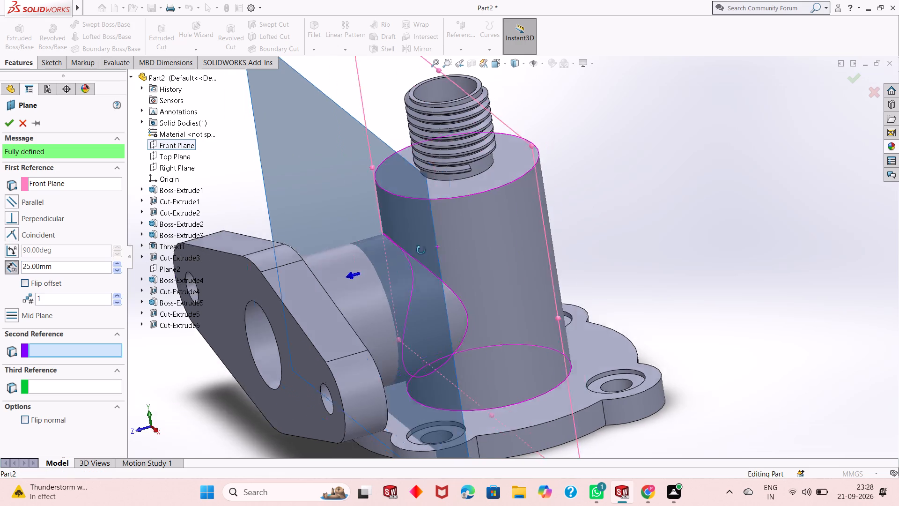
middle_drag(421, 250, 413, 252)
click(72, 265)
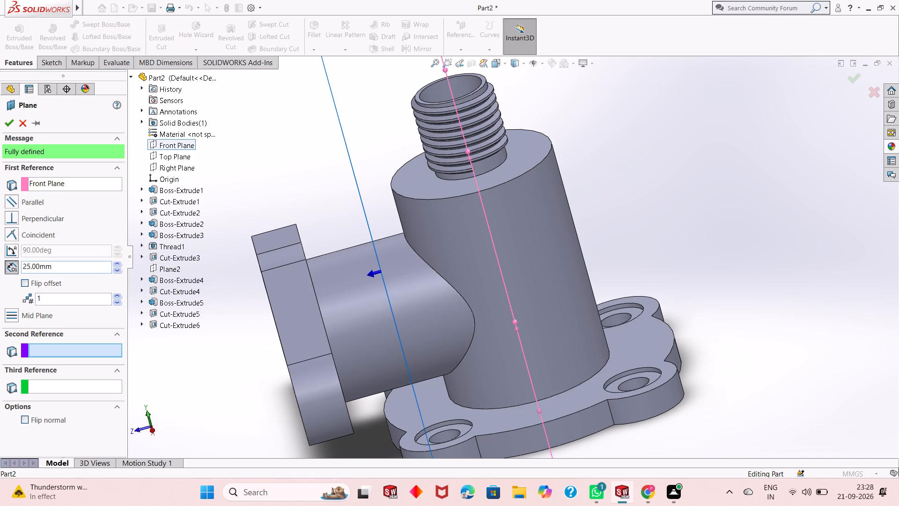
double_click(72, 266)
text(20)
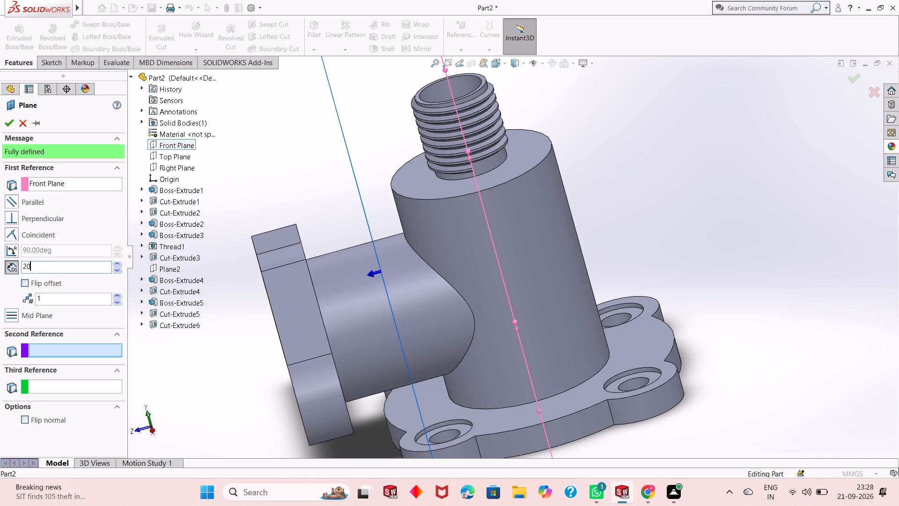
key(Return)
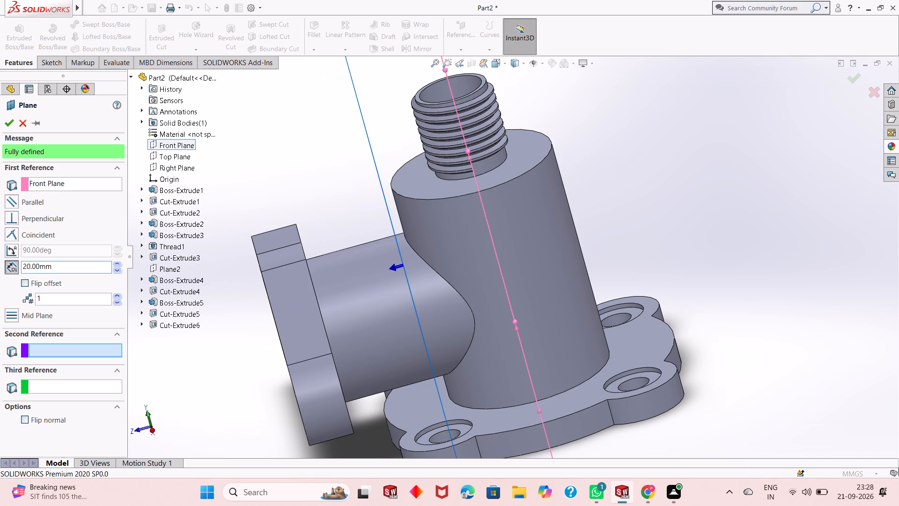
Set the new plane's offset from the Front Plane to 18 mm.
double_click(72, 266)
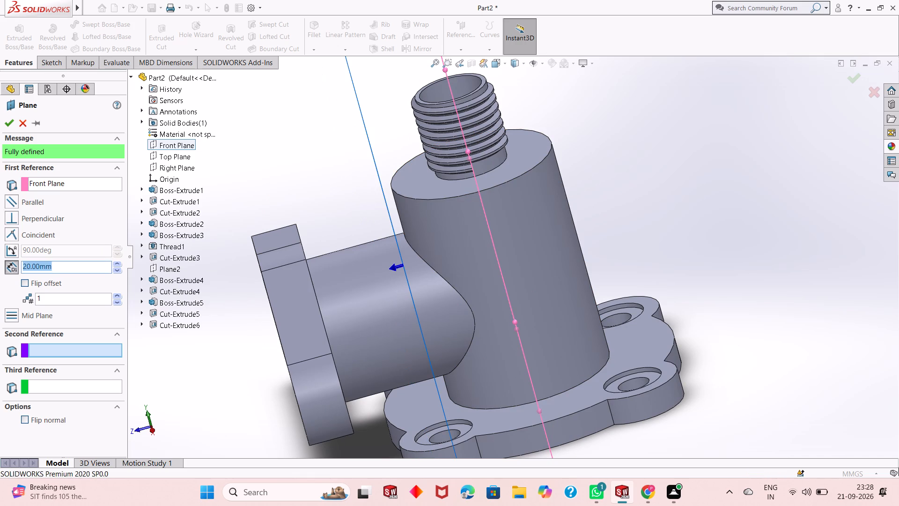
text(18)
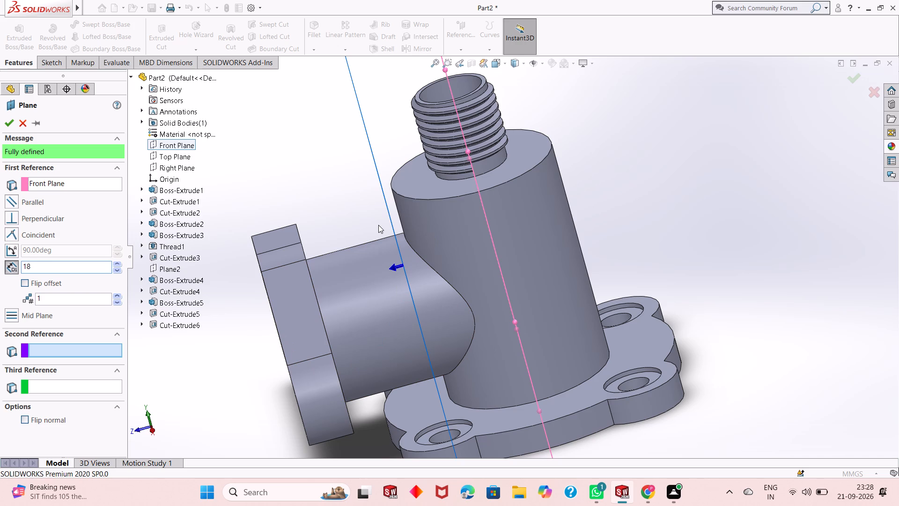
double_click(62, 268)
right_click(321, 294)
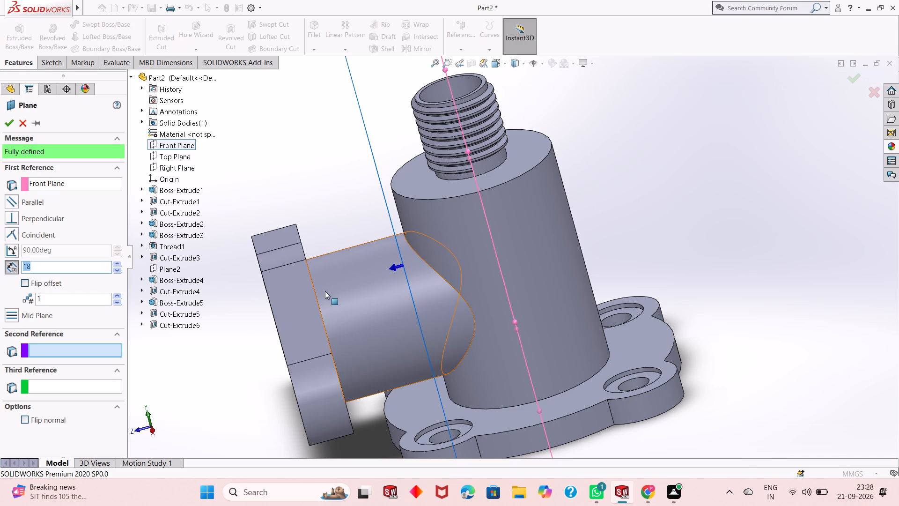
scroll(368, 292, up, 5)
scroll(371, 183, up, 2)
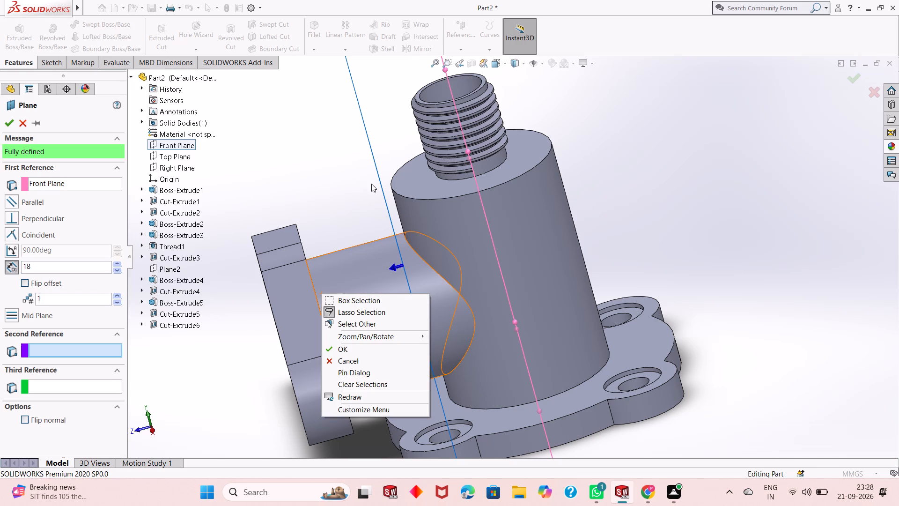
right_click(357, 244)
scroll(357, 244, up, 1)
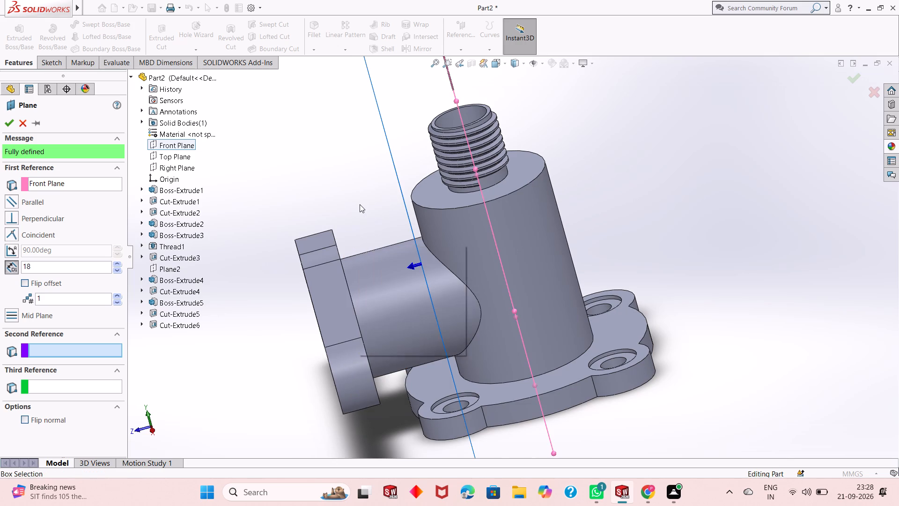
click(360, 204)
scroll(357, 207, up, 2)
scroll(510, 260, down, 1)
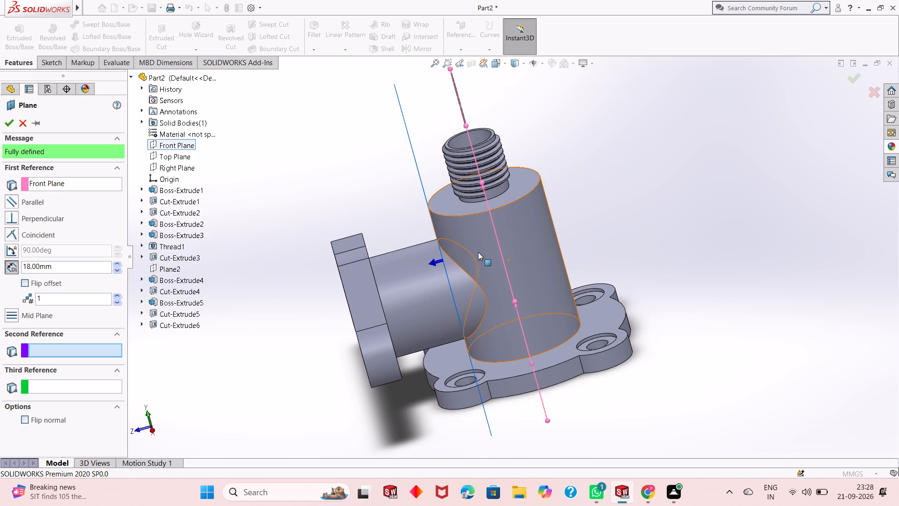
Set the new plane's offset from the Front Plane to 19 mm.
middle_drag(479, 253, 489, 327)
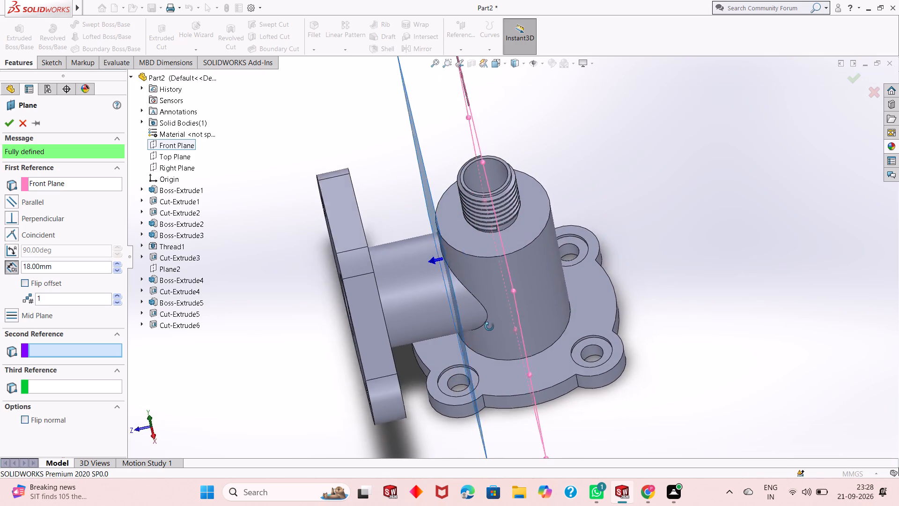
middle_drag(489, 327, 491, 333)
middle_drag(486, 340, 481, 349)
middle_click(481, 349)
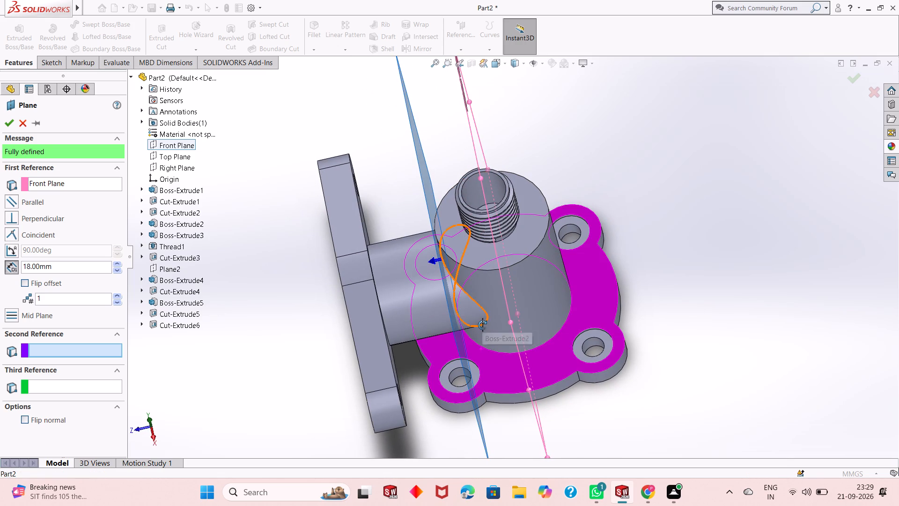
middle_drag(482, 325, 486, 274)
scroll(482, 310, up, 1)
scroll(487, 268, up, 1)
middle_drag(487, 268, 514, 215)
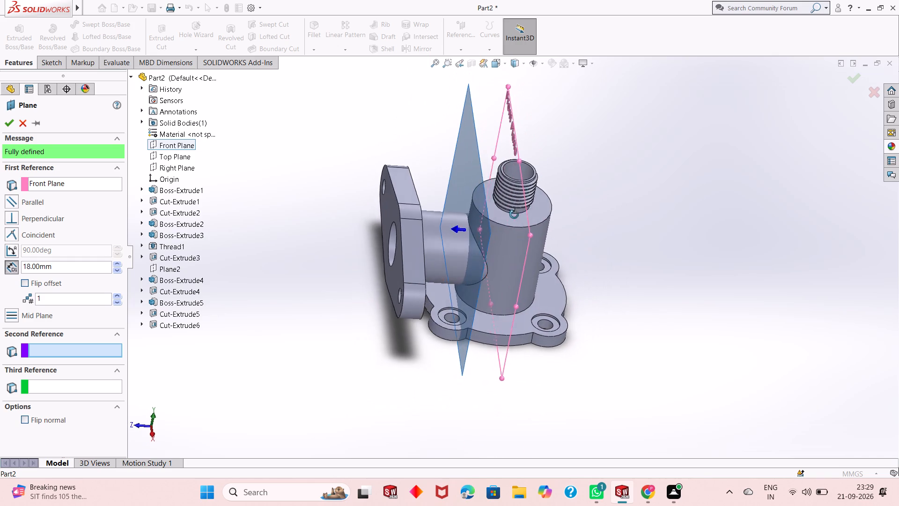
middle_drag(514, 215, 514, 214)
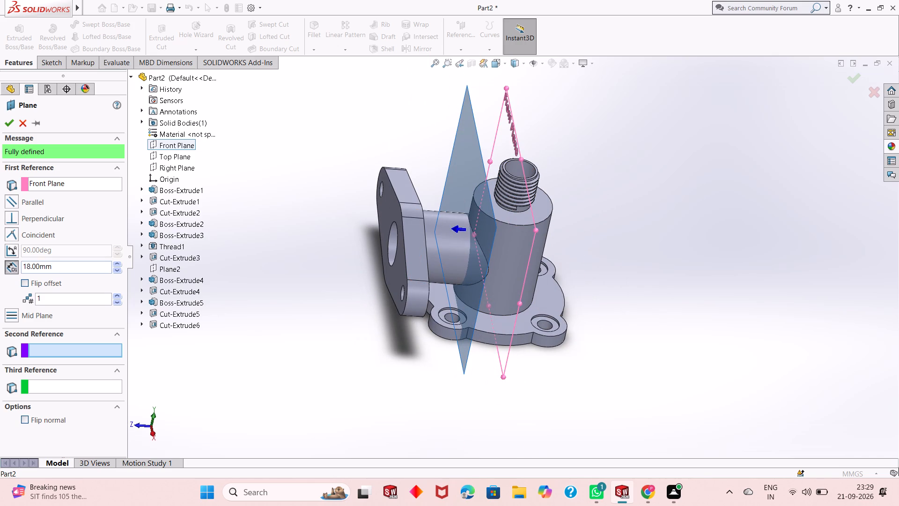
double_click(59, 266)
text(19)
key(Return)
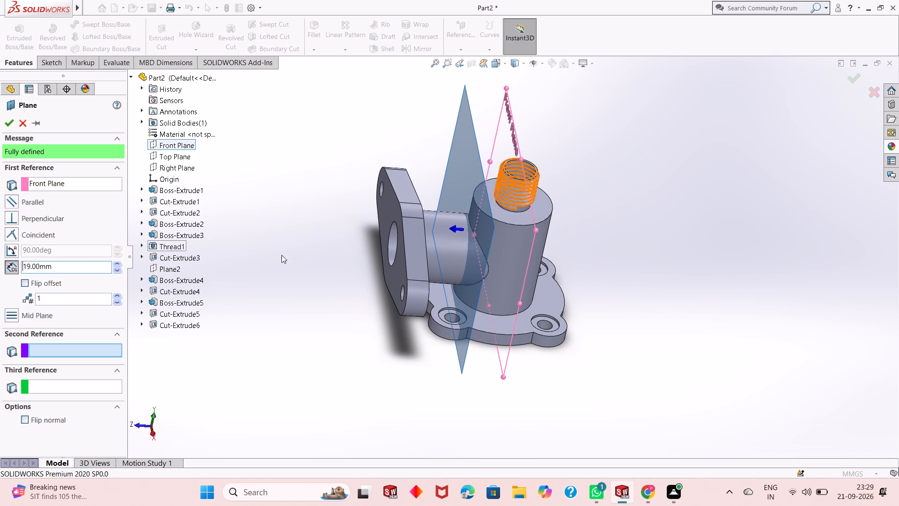
Set the plane's offset from the Front Plane to 17 mm and create the plane.
middle_drag(446, 259, 429, 283)
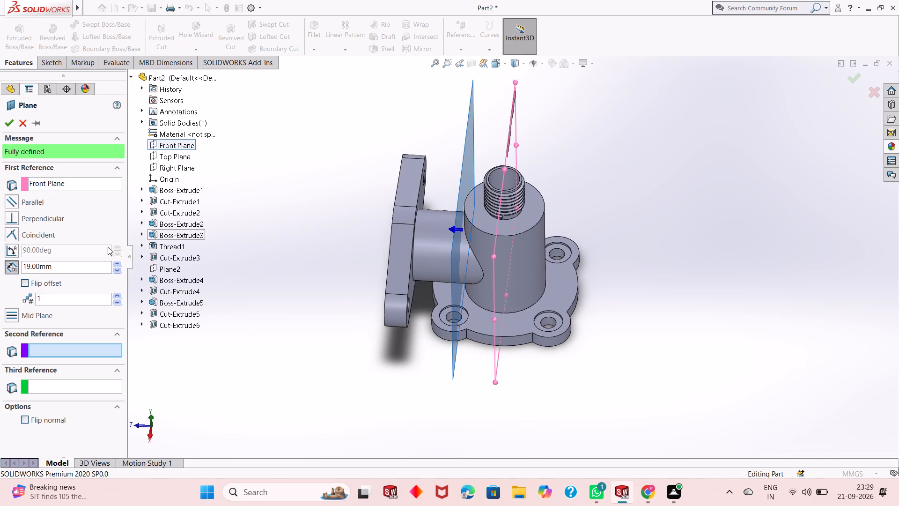
double_click(63, 266)
text(17)
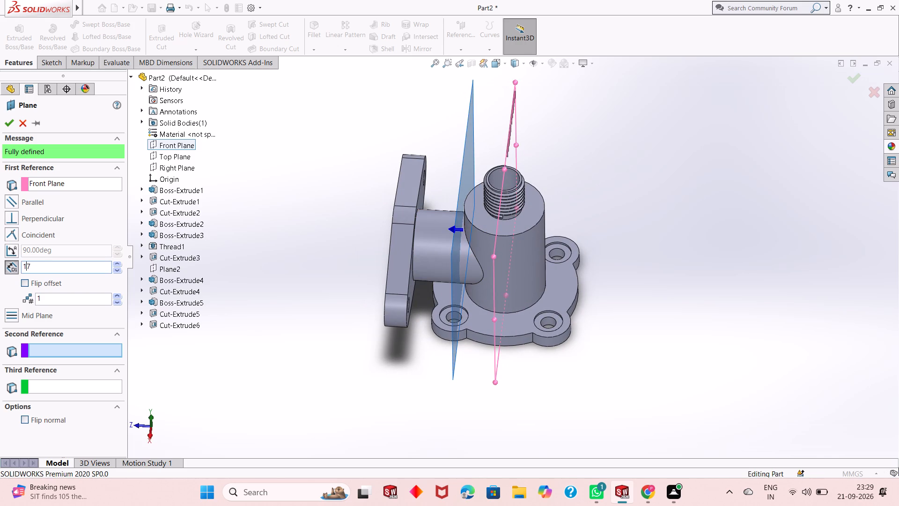
key(Return)
click(12, 125)
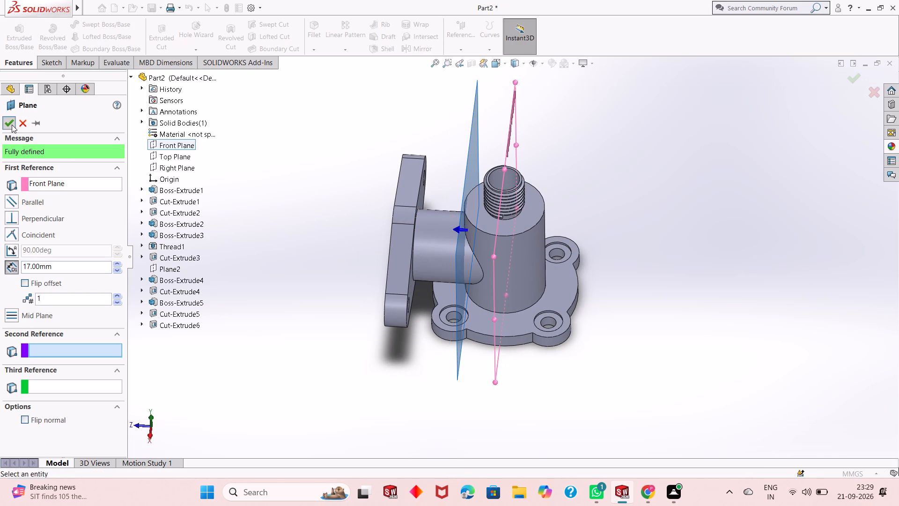
On the new offset plane, sketch an upright corner rectangle from the cylinder's top edge down to just above the flange's central bore.
middle_drag(446, 240, 556, 208)
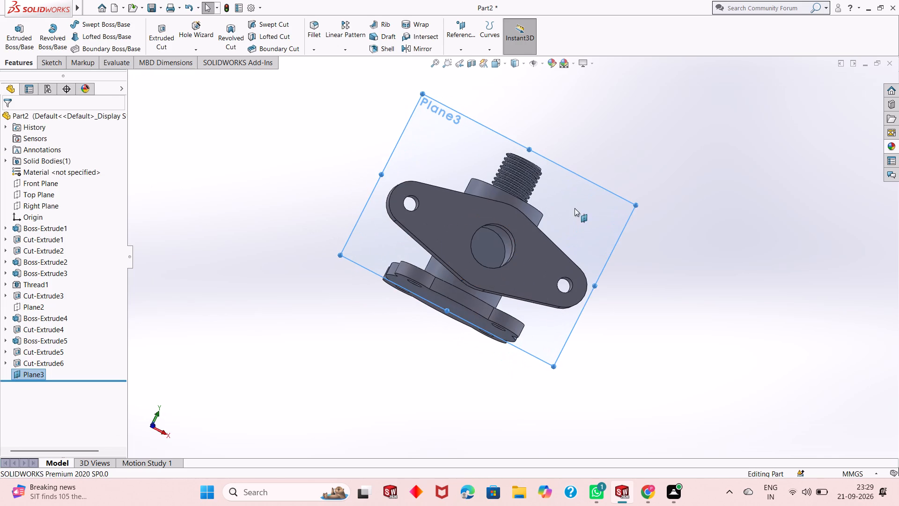
click(596, 207)
click(634, 187)
click(615, 204)
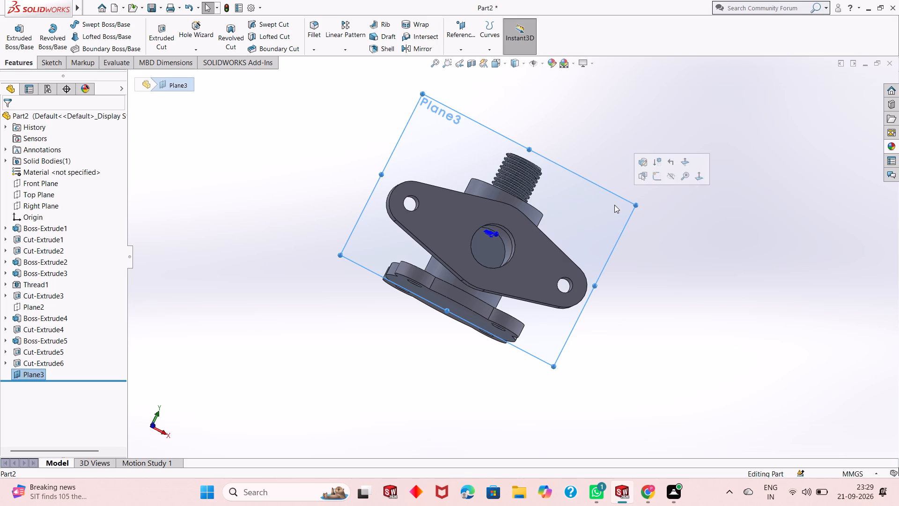
click(660, 176)
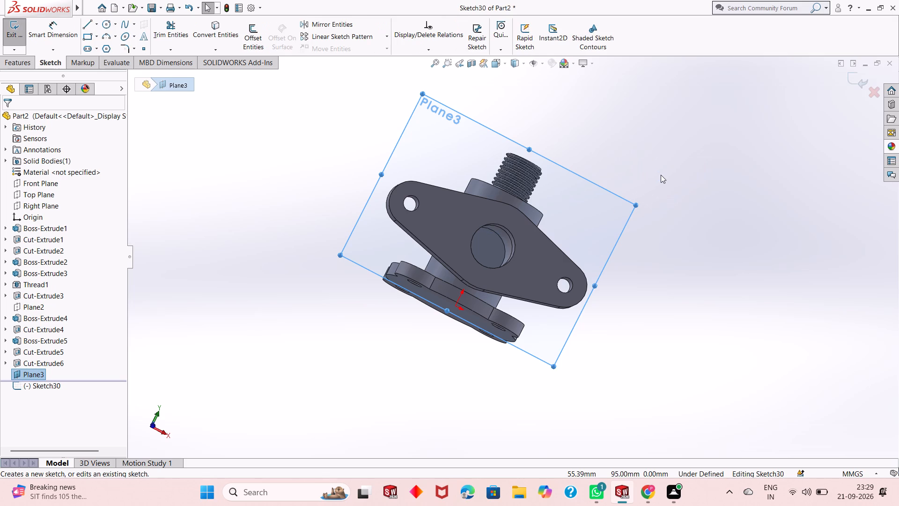
scroll(586, 208, down, 2)
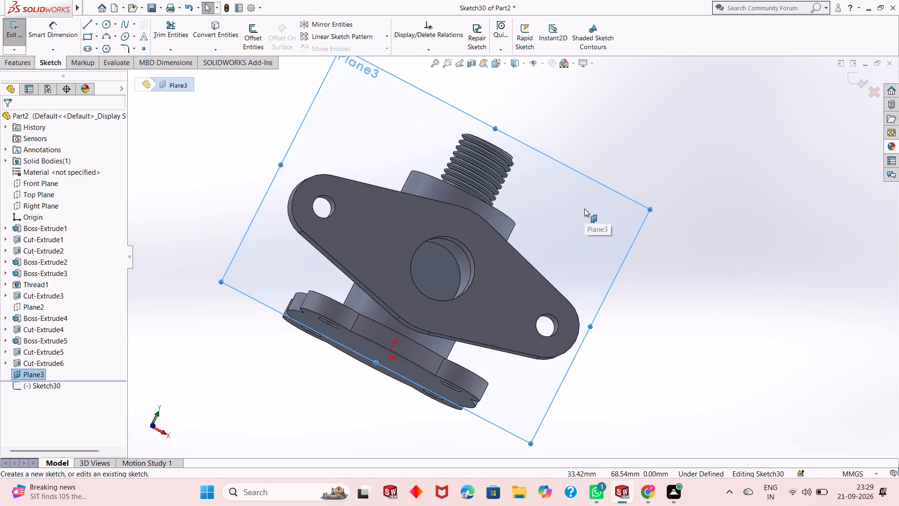
key(ctrl+8)
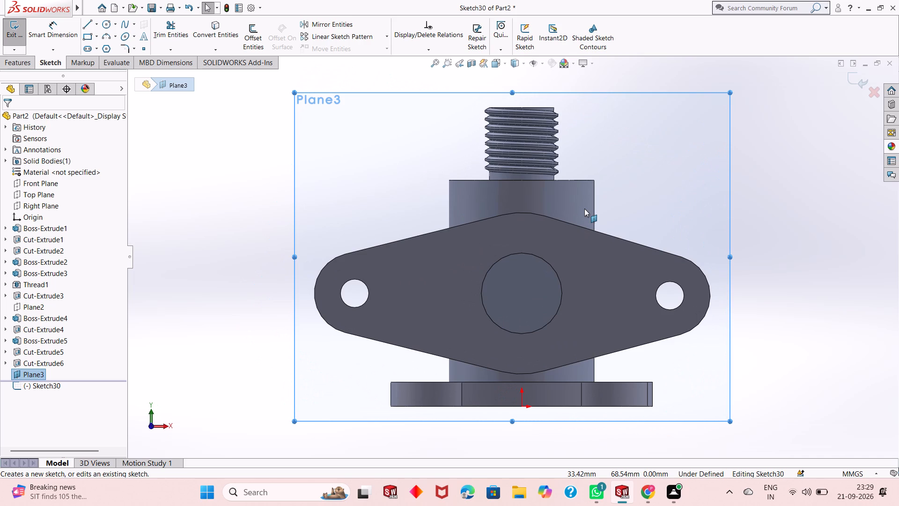
middle_drag(733, 303, 640, 360)
scroll(487, 251, down, 1)
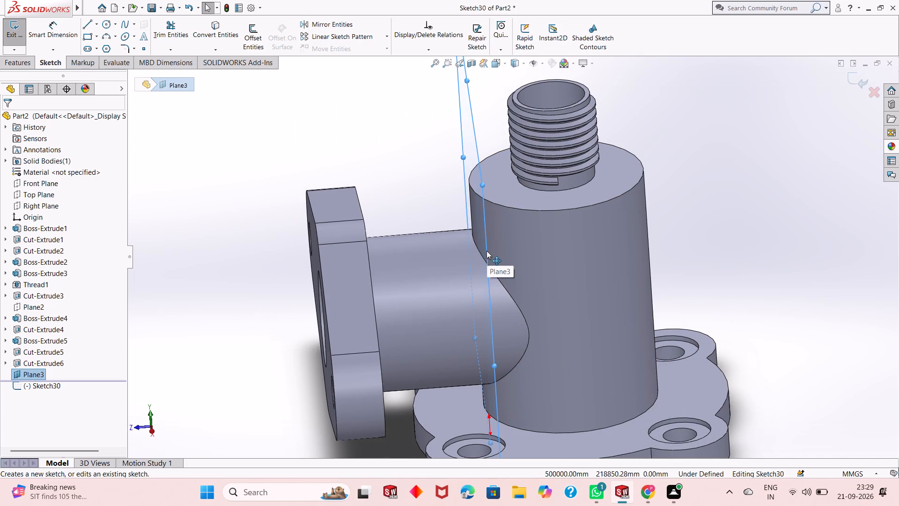
key(ctrl+8)
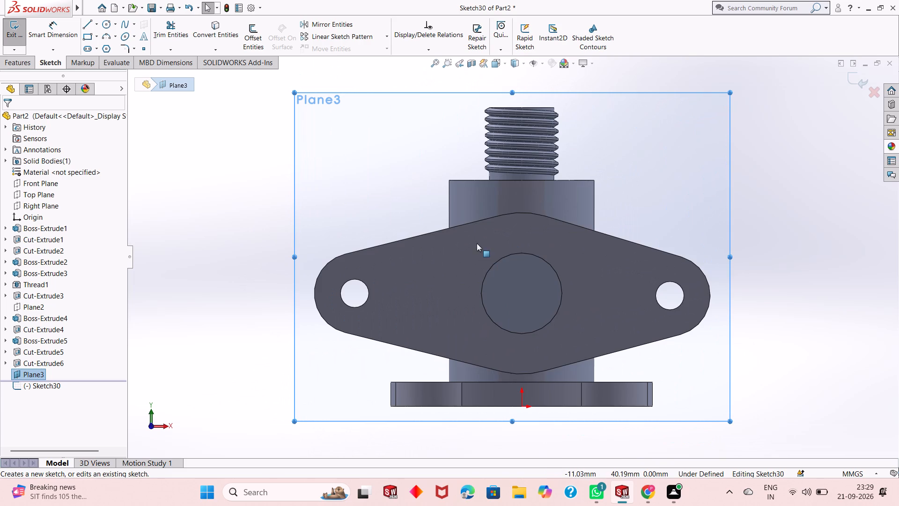
click(88, 37)
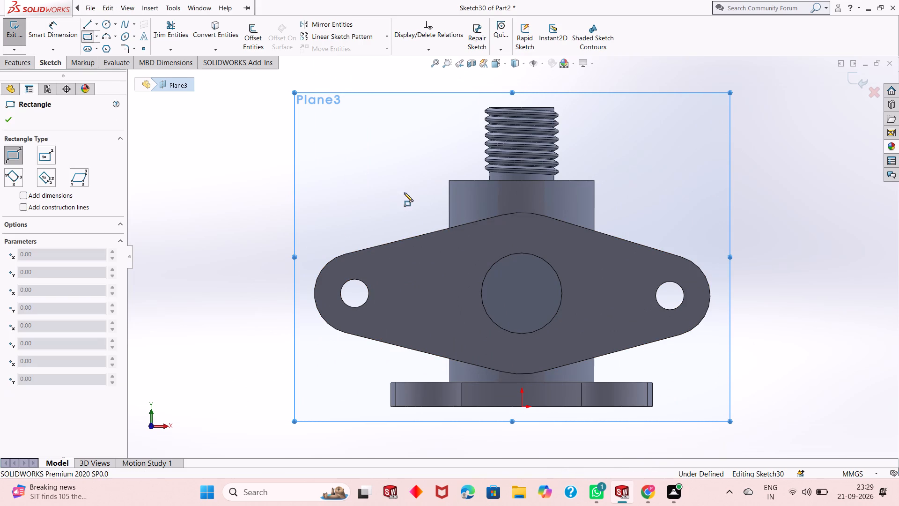
click(501, 181)
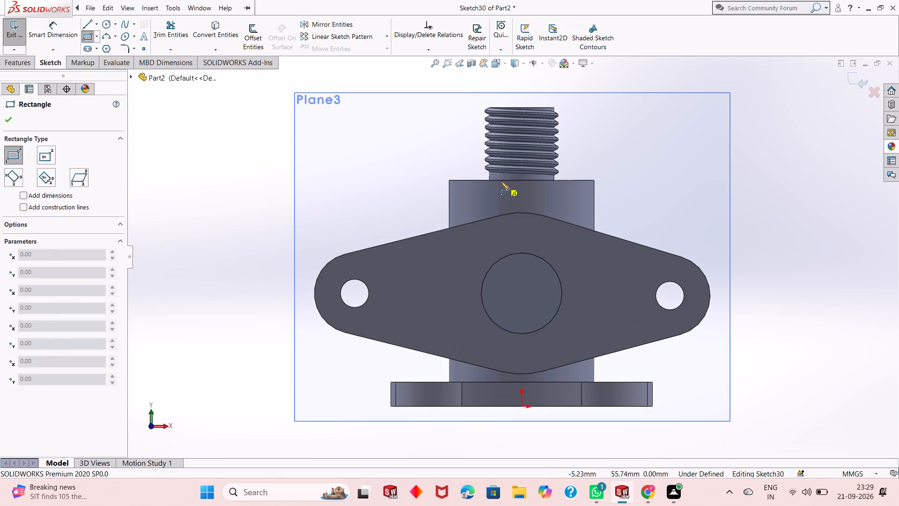
click(541, 245)
right_click(541, 244)
click(555, 258)
click(555, 252)
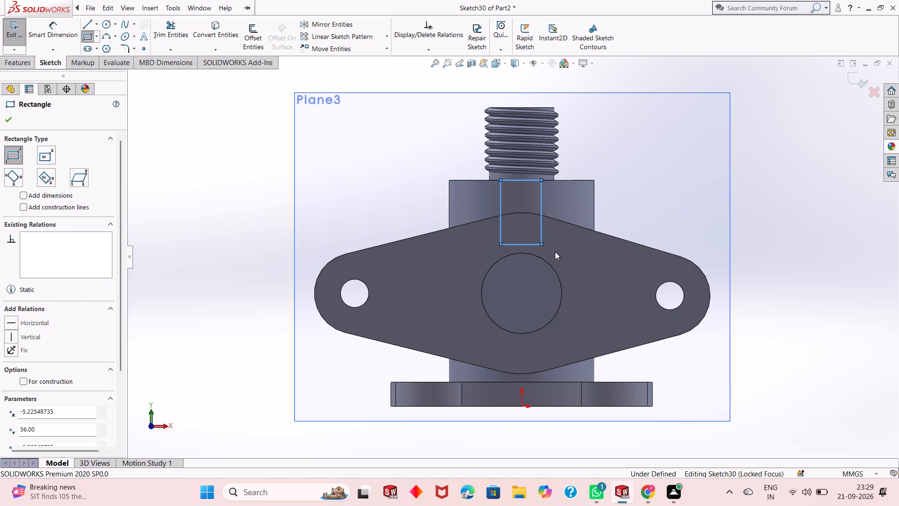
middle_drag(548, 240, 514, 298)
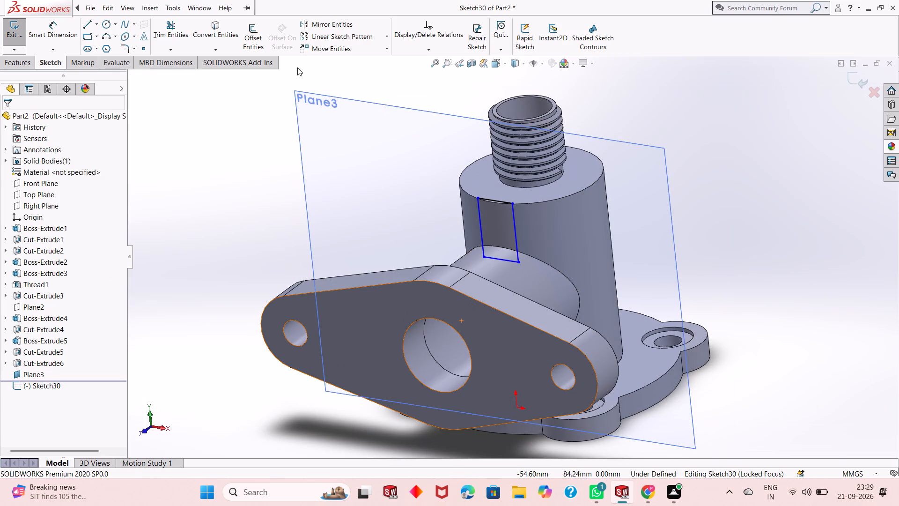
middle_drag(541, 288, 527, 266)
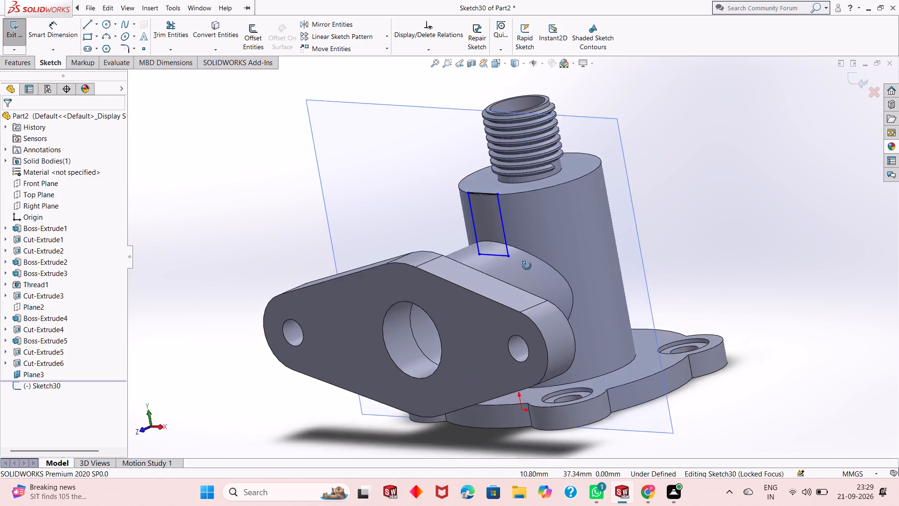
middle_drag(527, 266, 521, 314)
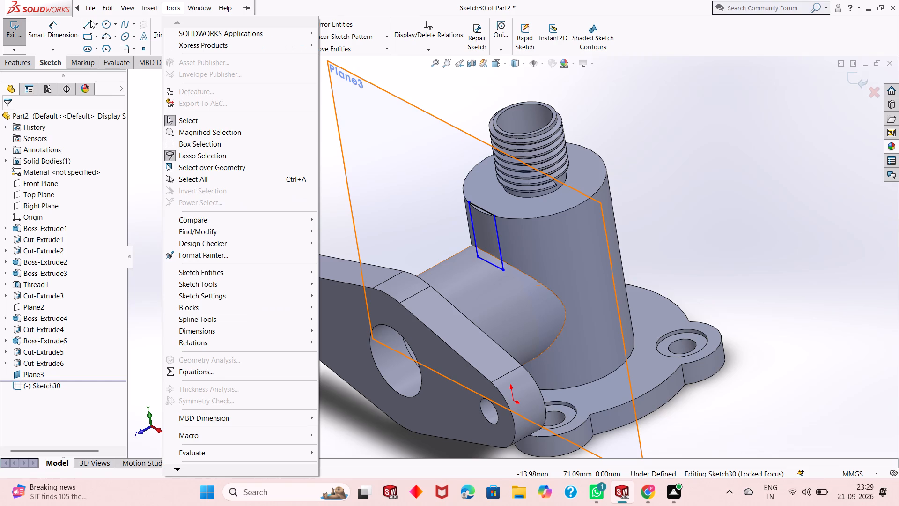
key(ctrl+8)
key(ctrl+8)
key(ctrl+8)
Dimension the horizontal distance from the rectangle's upper-left corner to the origin as 3 mm.
key(Escape)
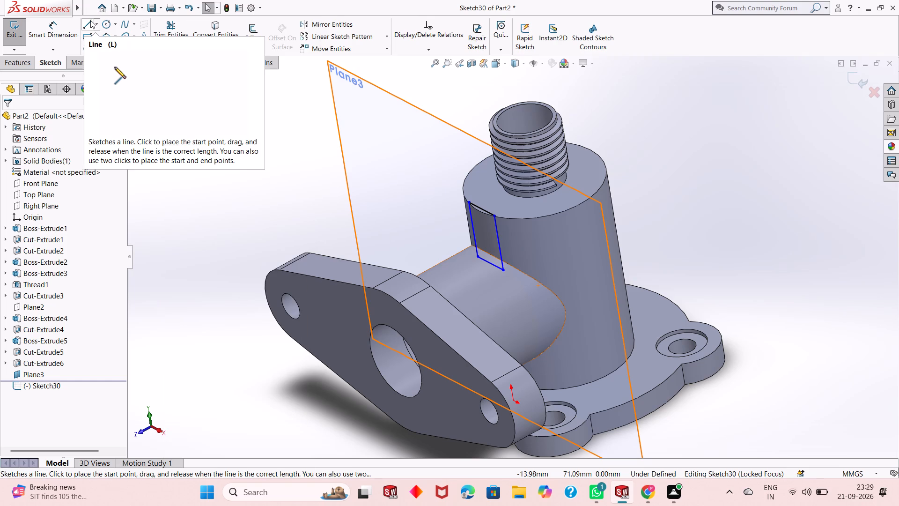
key(ctrl+8)
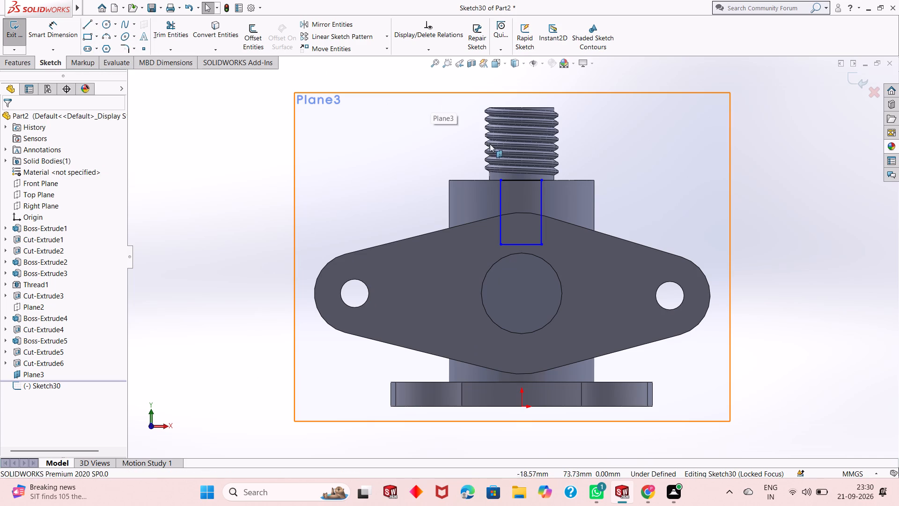
middle_drag(545, 198, 488, 271)
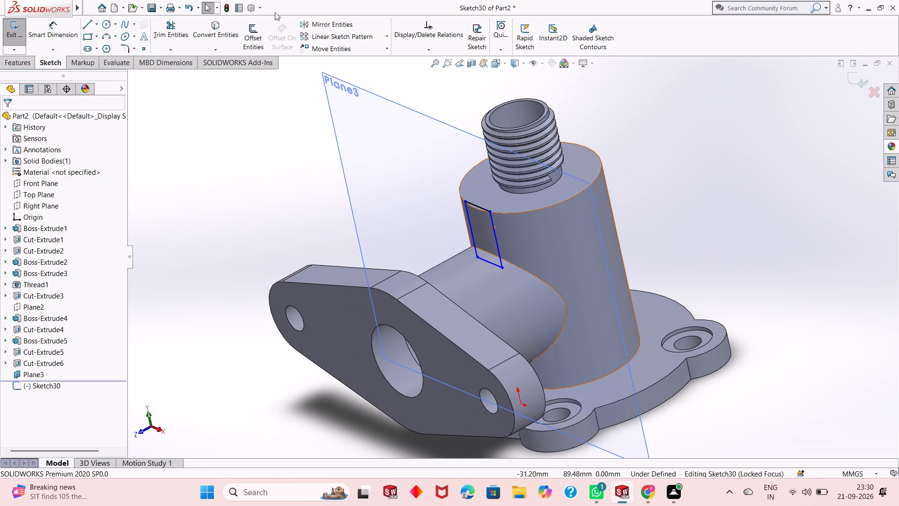
click(45, 36)
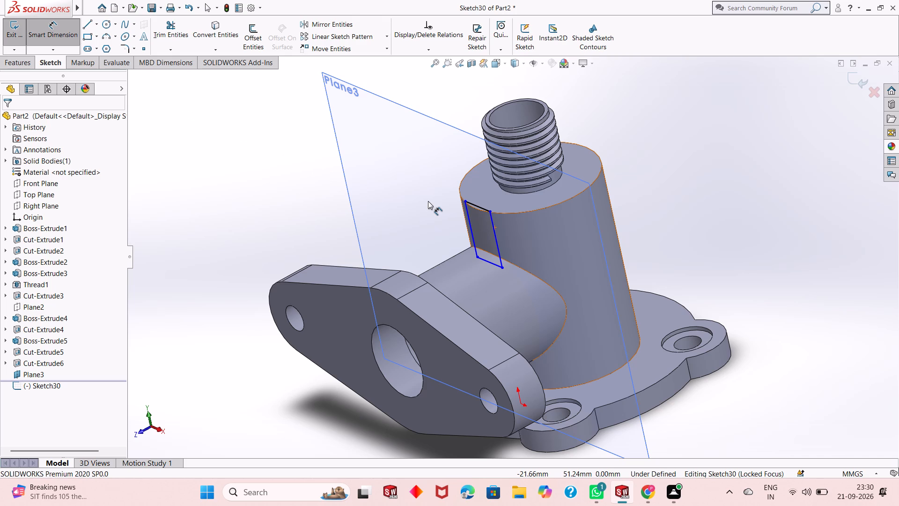
scroll(499, 212, down, 3)
middle_click(481, 216)
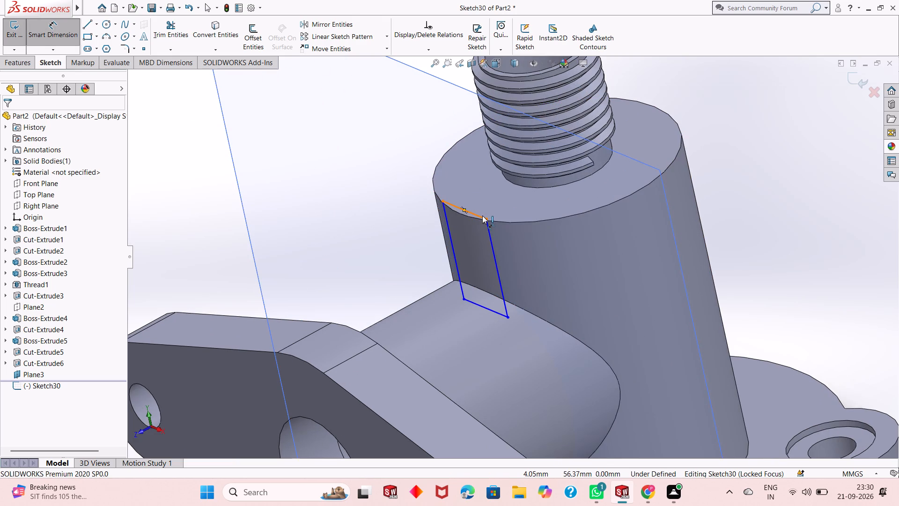
key(ctrl+8)
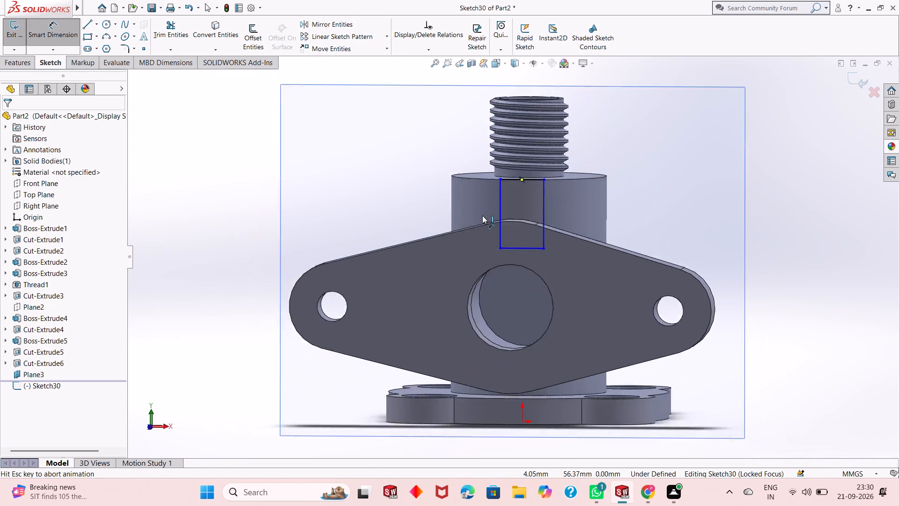
click(500, 179)
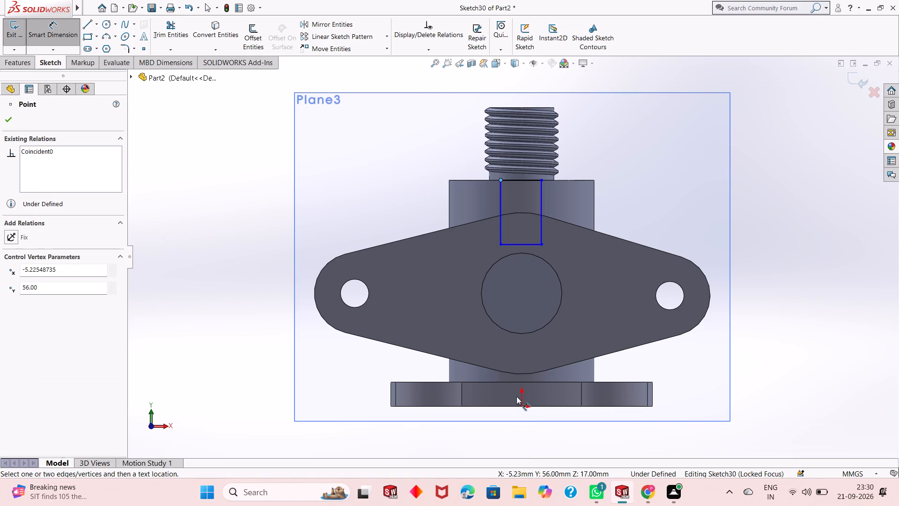
click(521, 407)
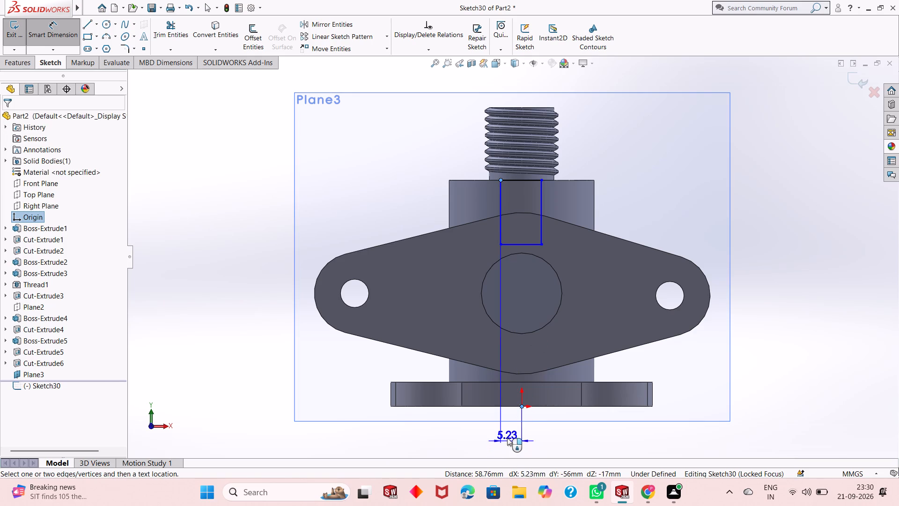
click(507, 437)
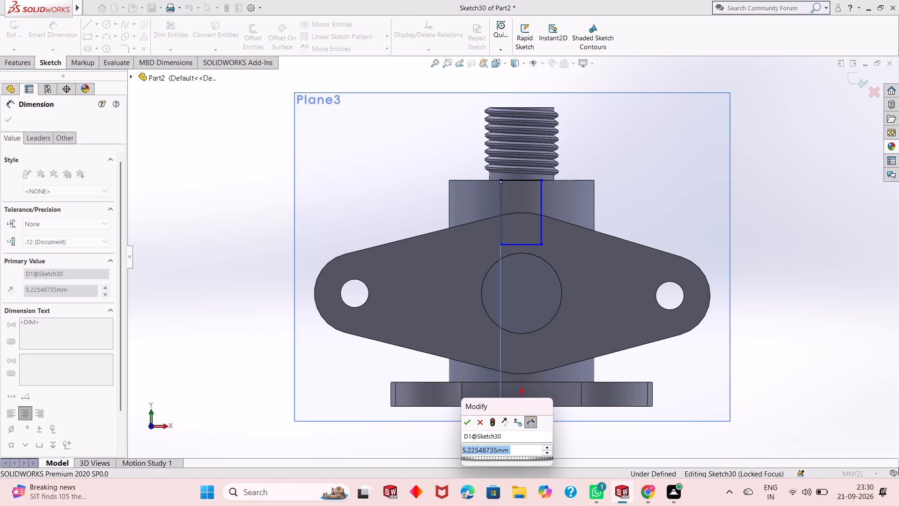
key(4)
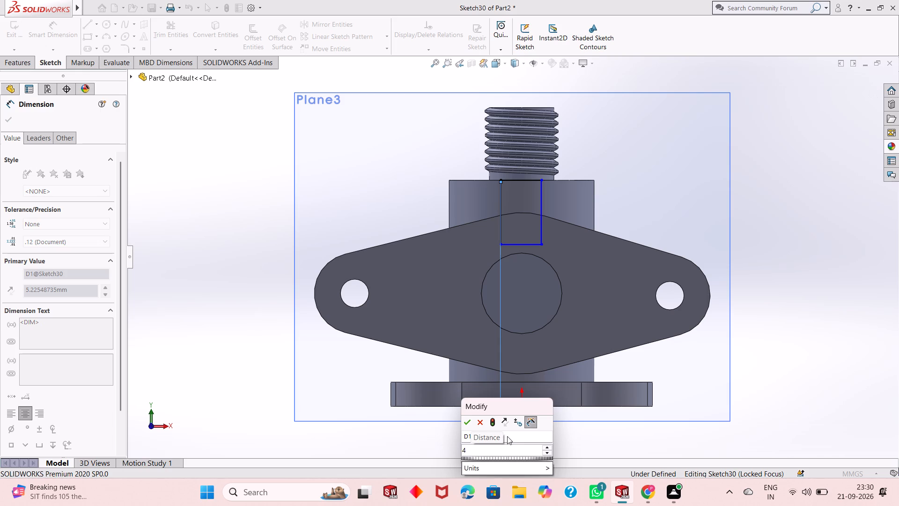
key(BackSpace)
key(3)
key(Return)
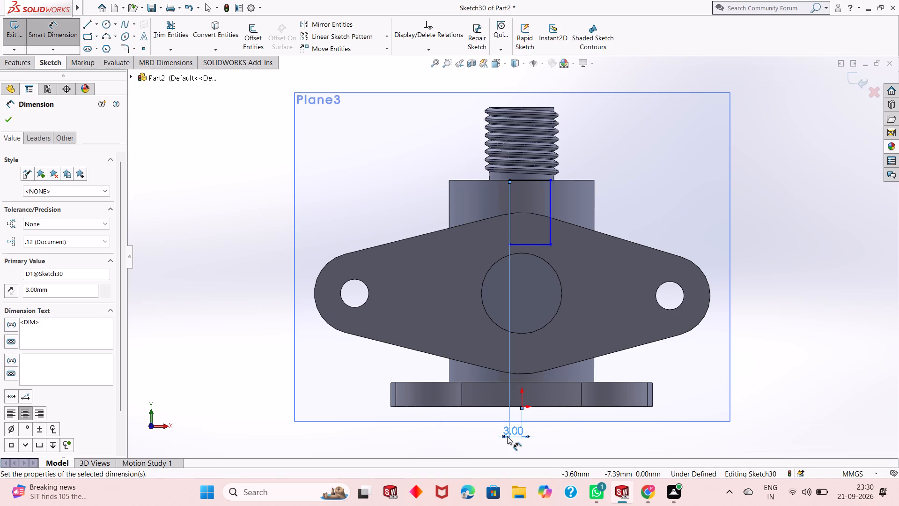
Dimension the rectangle's bottom edge to make it 9 mm wide.
click(545, 245)
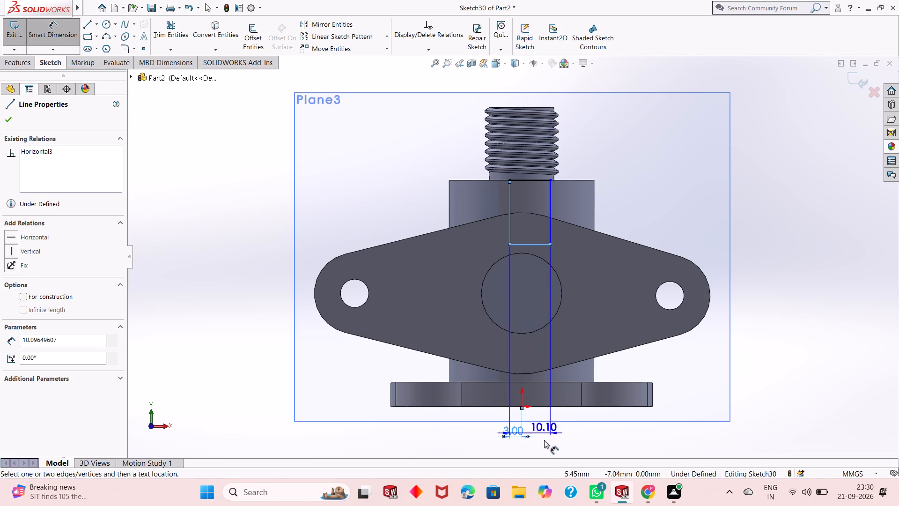
click(544, 444)
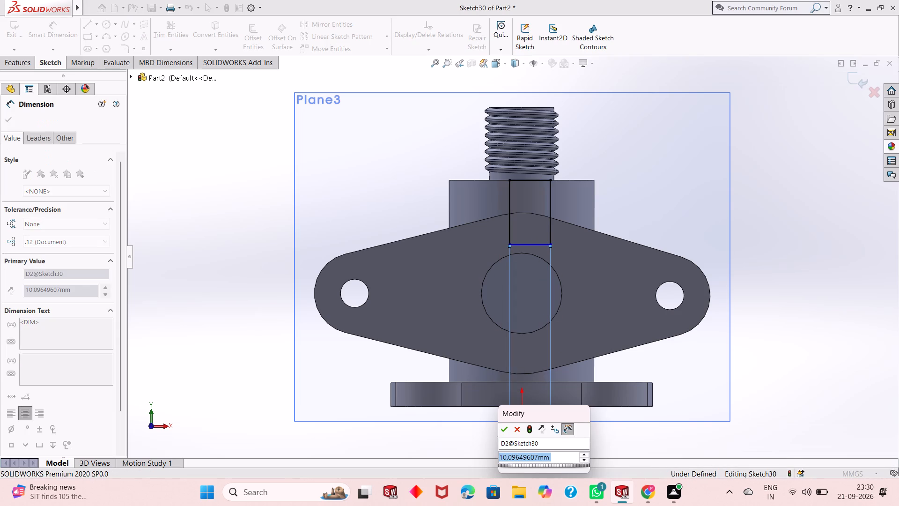
key(9)
key(9)
key(9)
key(9)
key(9)
key(9)
key(9)
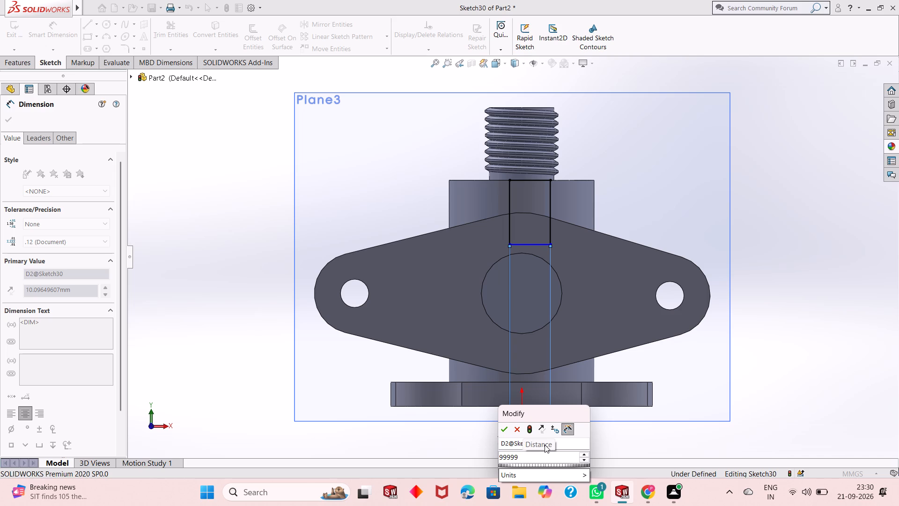
key(BackSpace)
key(BackSpace)
key(BackSpace)
key(BackSpace)
key(Return)
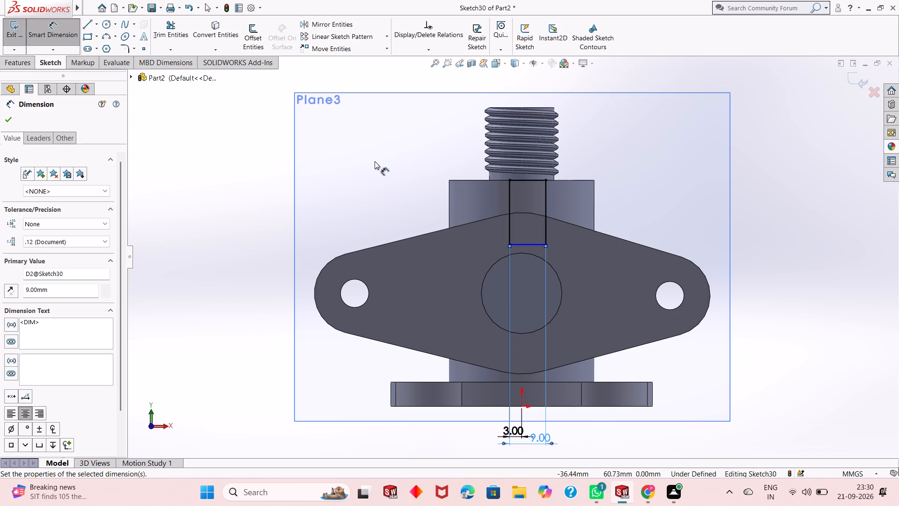
Dimension the rectangle's vertical side as 16 mm and finish dimensioning.
click(547, 208)
click(631, 193)
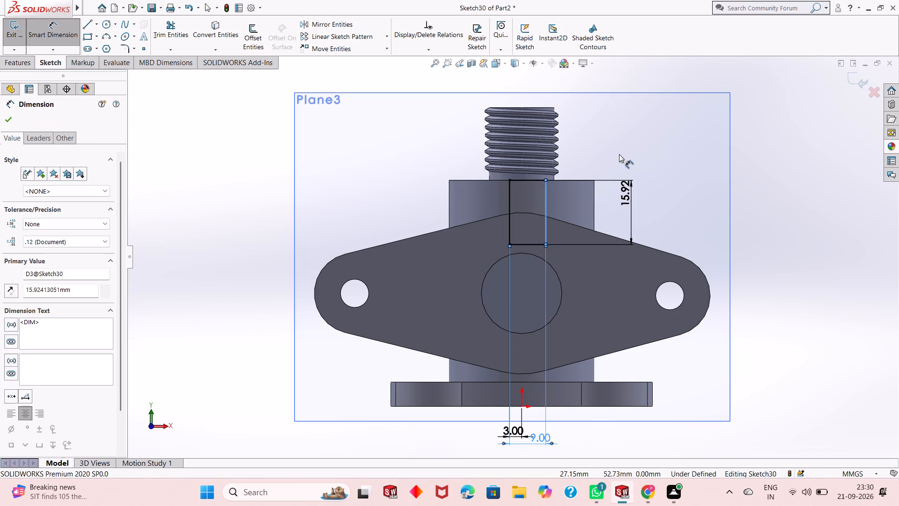
text(16)
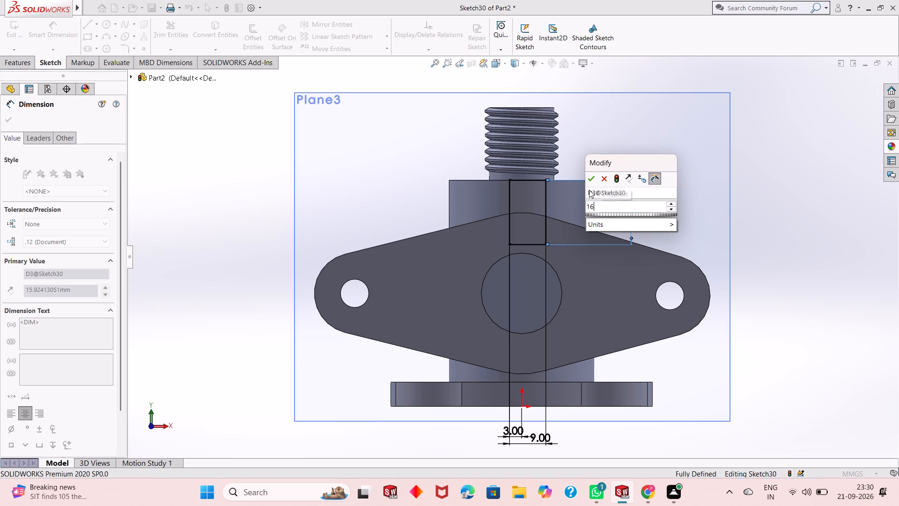
key(Return)
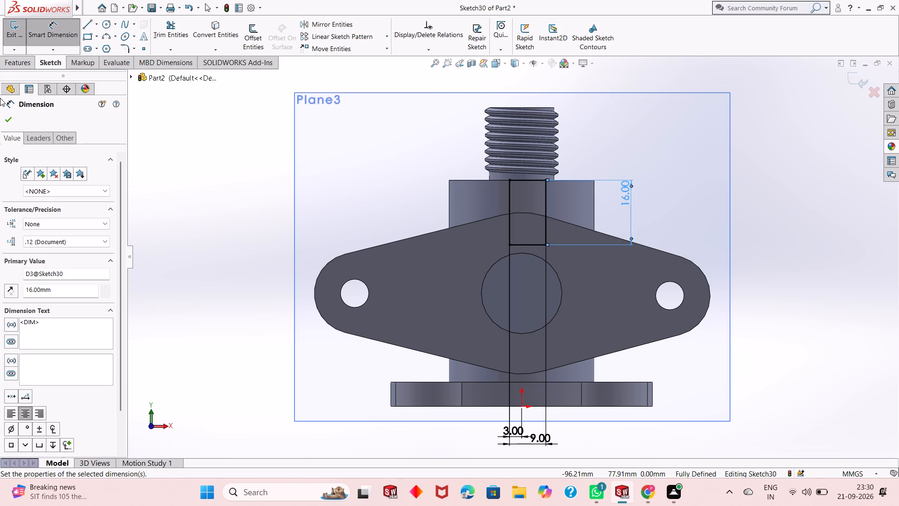
click(7, 113)
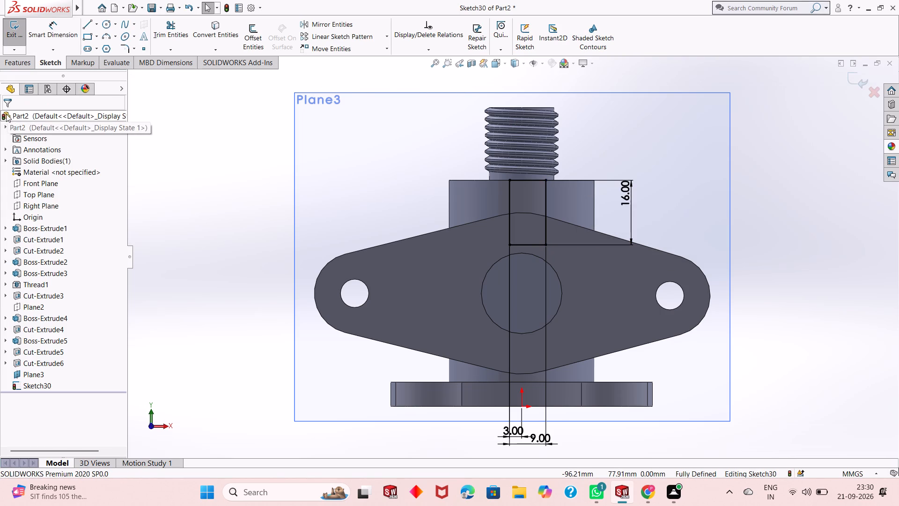
Start a blind boss extrusion of the rectangle from the offset plane toward the side flange, with a 25 mm depth.
scroll(508, 242, up, 2)
scroll(582, 244, down, 2)
middle_drag(583, 244, 544, 339)
scroll(560, 310, up, 1)
middle_drag(560, 310, 571, 300)
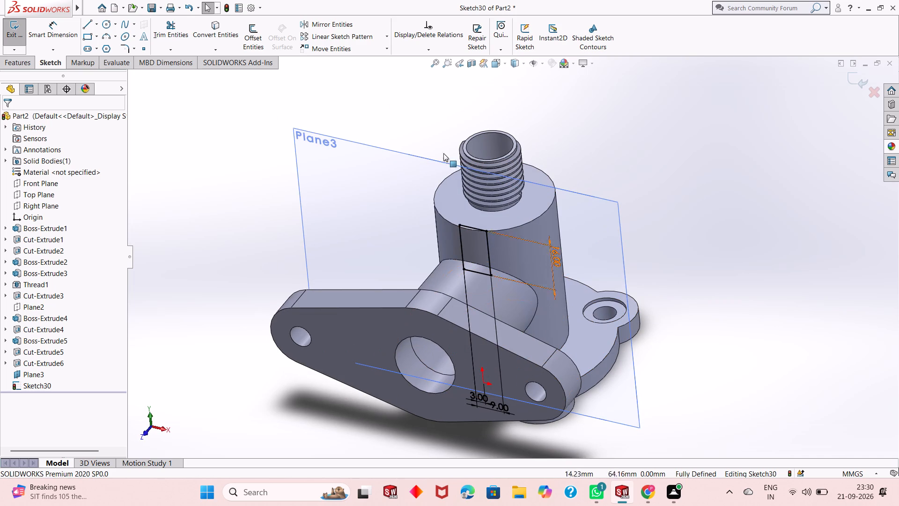
click(12, 62)
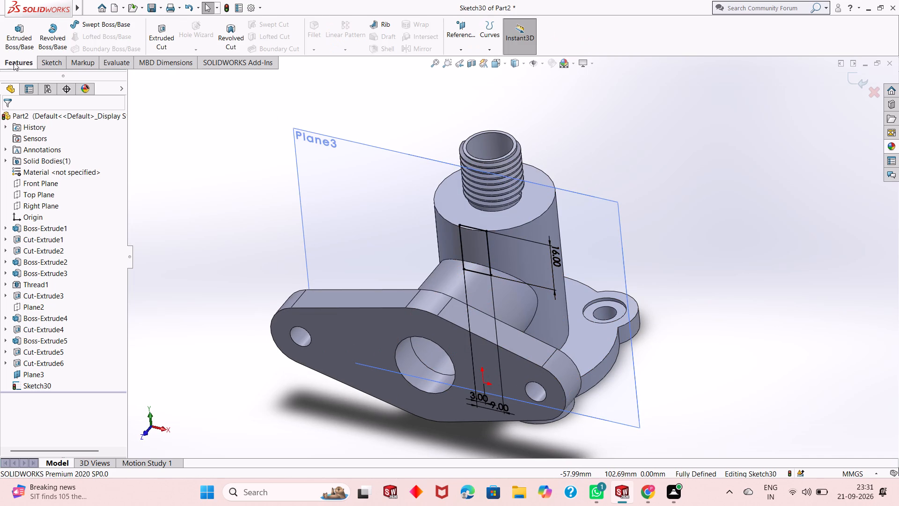
click(21, 42)
scroll(445, 294, up, 1)
middle_drag(445, 294, 427, 275)
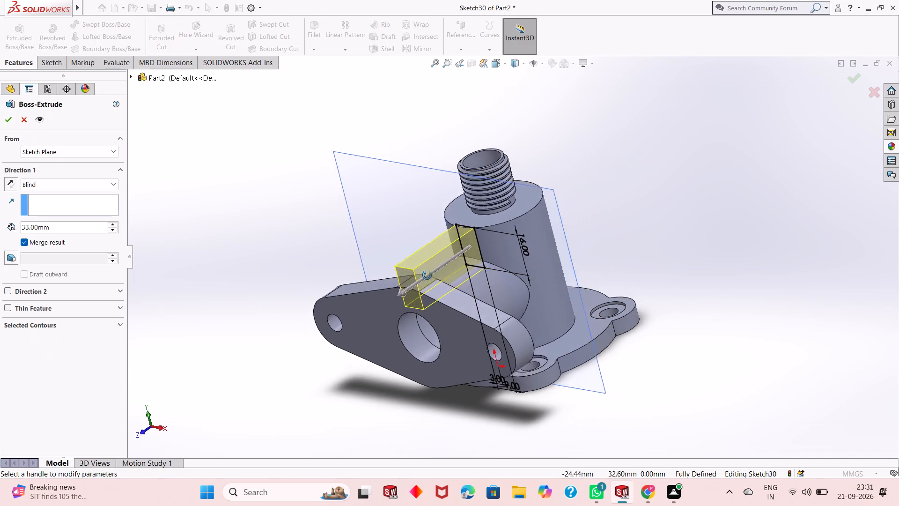
middle_drag(427, 275, 376, 317)
double_click(55, 227)
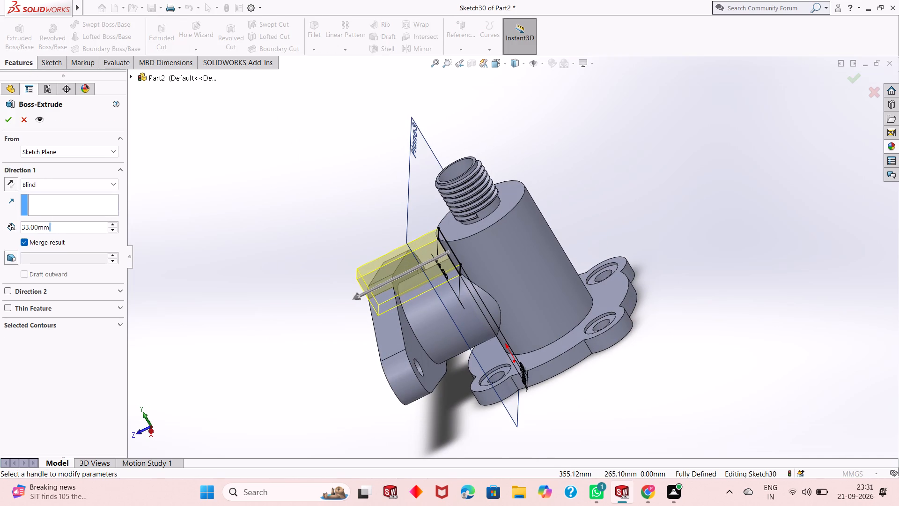
text(25)
key(Return)
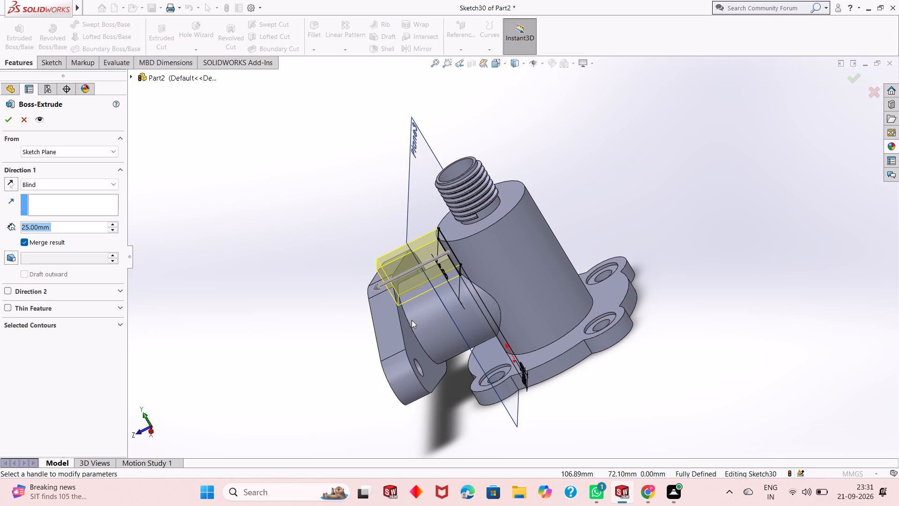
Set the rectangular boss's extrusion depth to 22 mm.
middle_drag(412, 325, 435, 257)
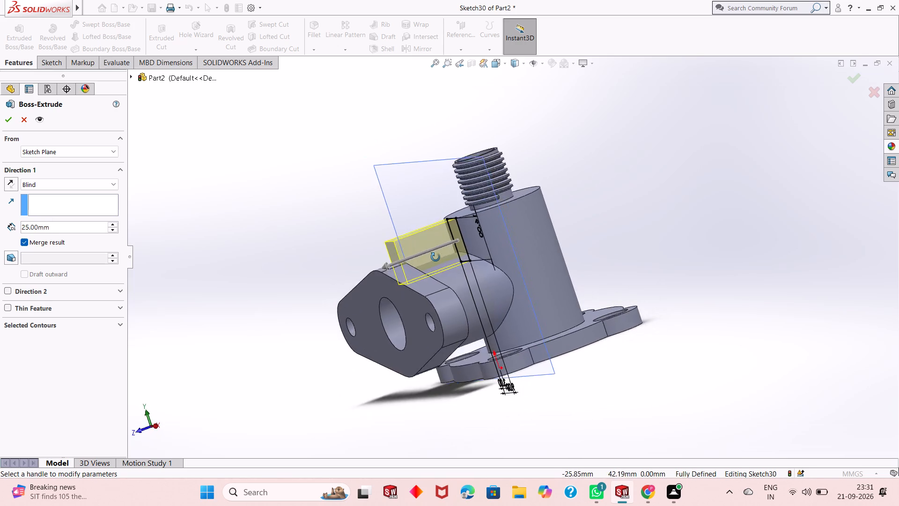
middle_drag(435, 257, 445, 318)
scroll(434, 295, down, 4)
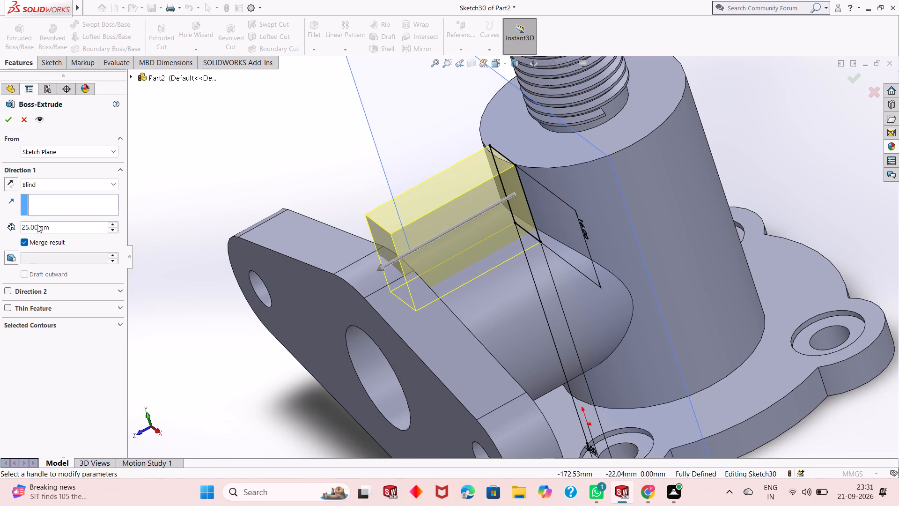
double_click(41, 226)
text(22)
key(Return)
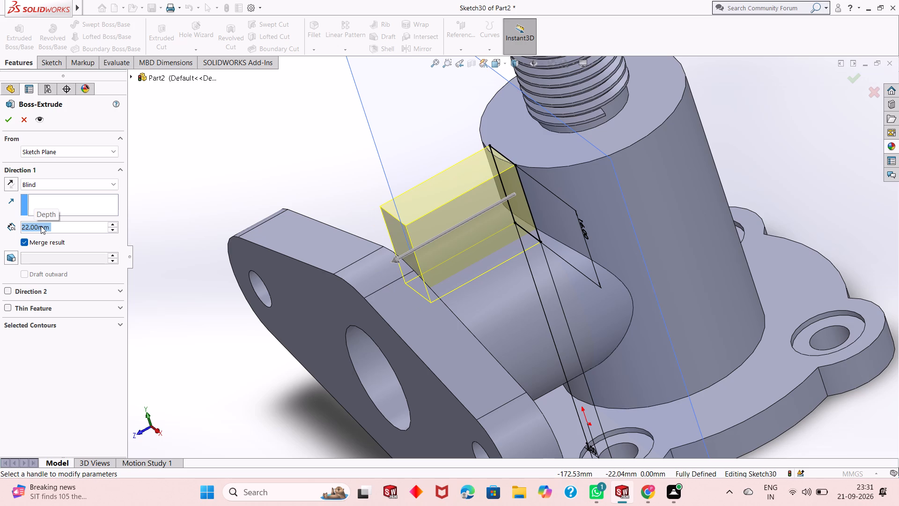
Set the rectangular boss's extrusion depth to 23 mm, check where it meets the flange, and create the merged boss.
scroll(391, 240, down, 2)
scroll(463, 313, up, 1)
middle_drag(463, 313, 463, 313)
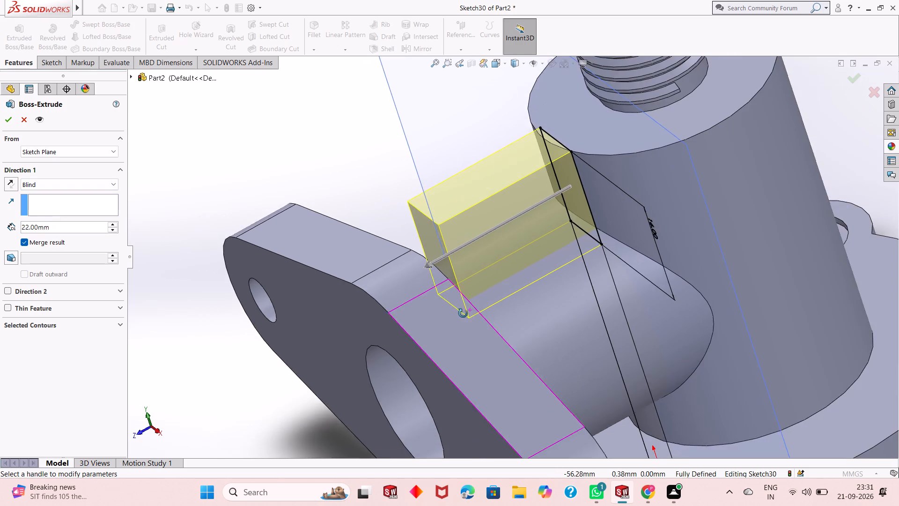
middle_drag(463, 313, 440, 323)
double_click(82, 224)
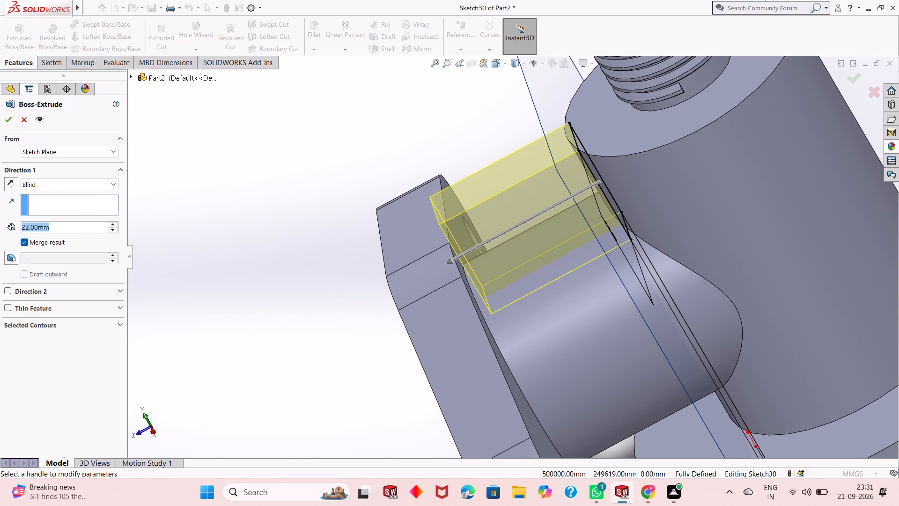
text(23)
key(Return)
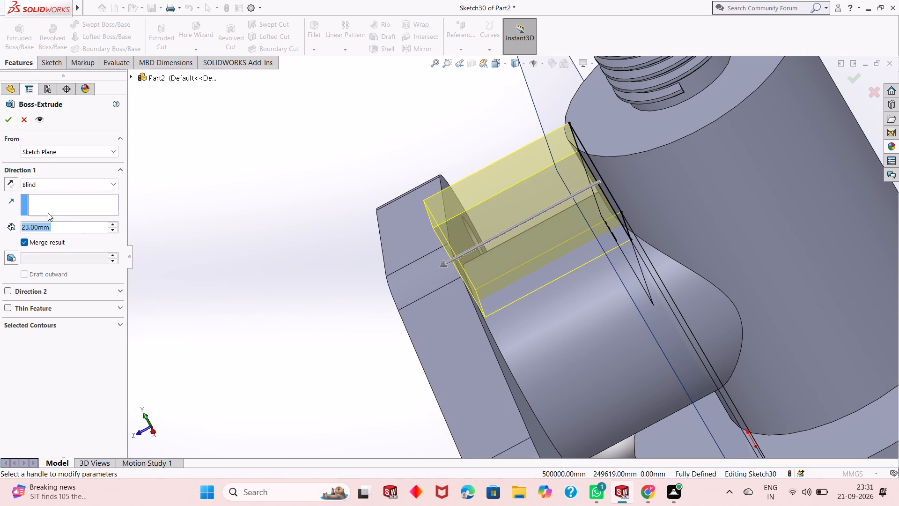
scroll(597, 331, down, 3)
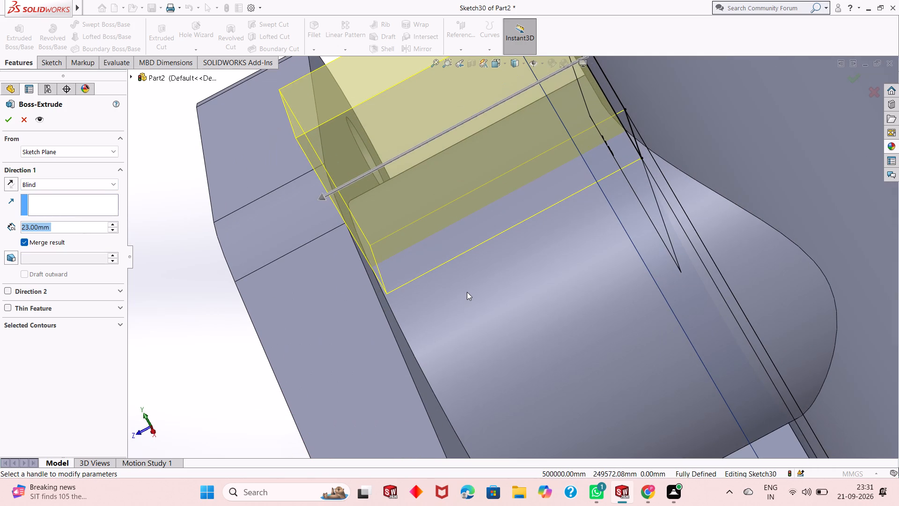
middle_drag(467, 292, 484, 272)
scroll(467, 292, up, 1)
scroll(485, 270, down, 2)
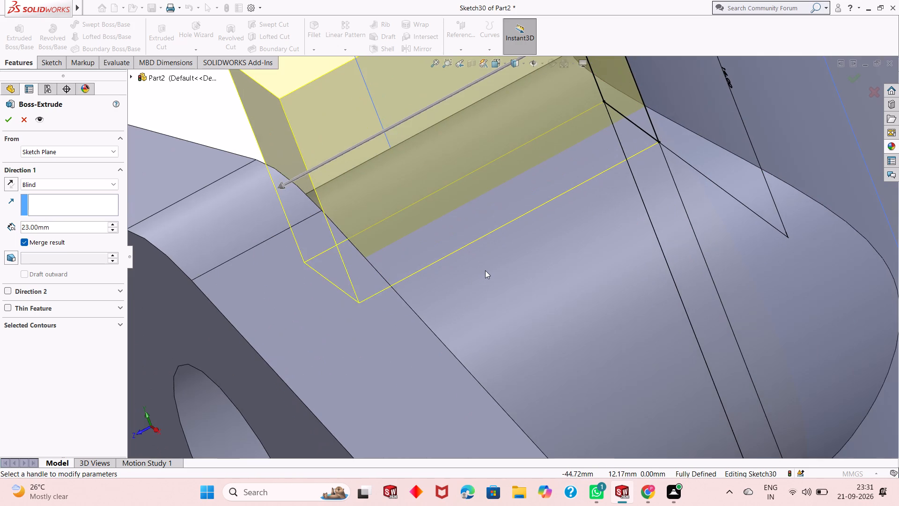
middle_drag(485, 270, 451, 273)
scroll(451, 273, up, 1)
middle_drag(451, 274, 467, 268)
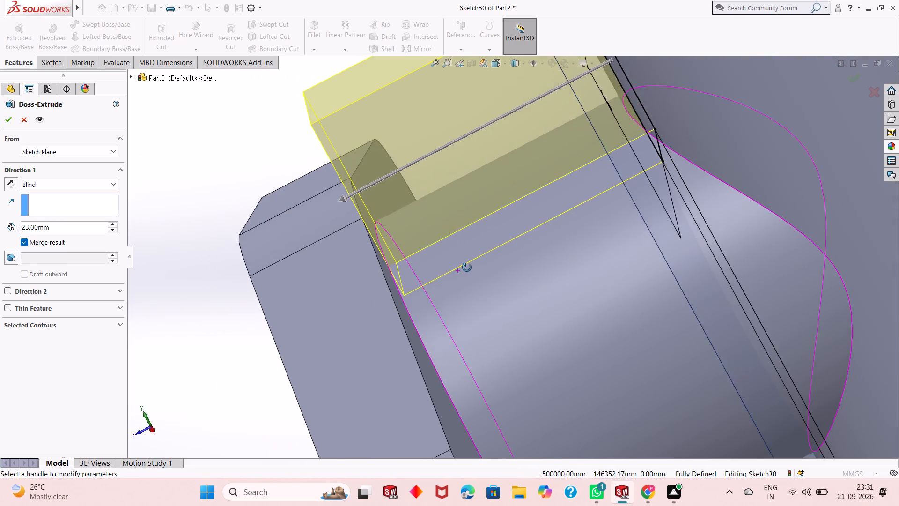
middle_drag(467, 268, 474, 263)
click(6, 114)
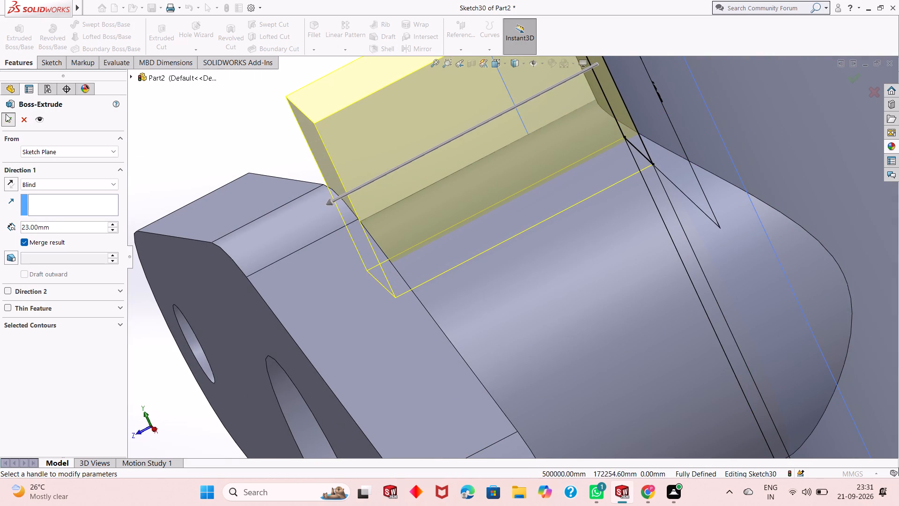
Hide the offset reference plane that the rectangular boss was extruded from.
middle_drag(407, 235, 407, 236)
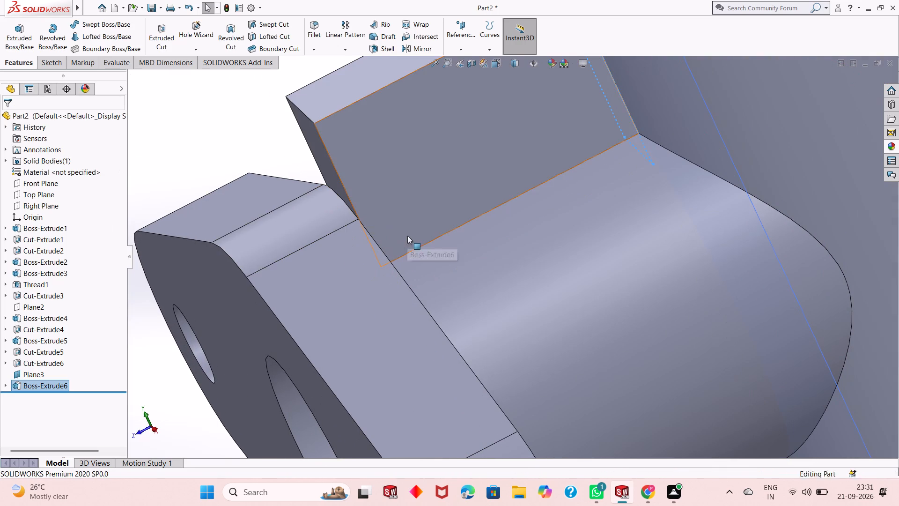
middle_drag(407, 236, 386, 260)
scroll(388, 247, down, 3)
scroll(388, 247, up, 6)
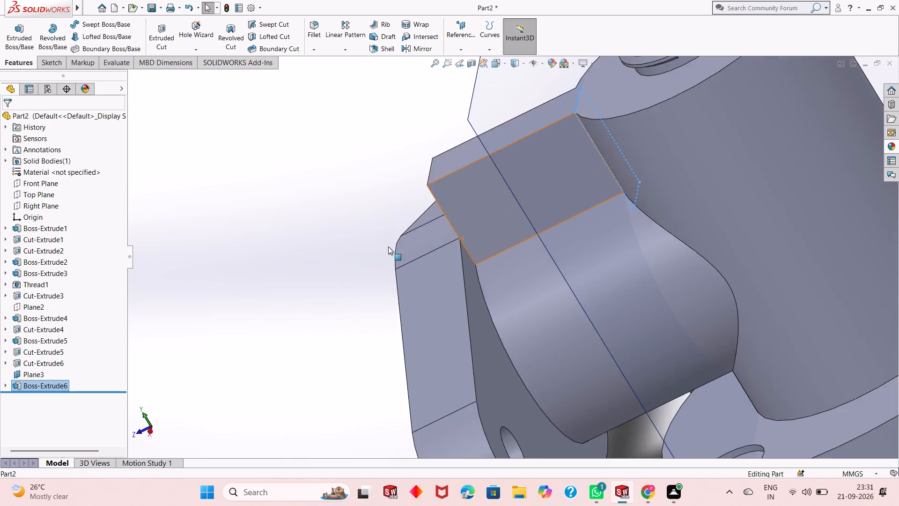
scroll(388, 246, up, 3)
middle_drag(576, 194, 609, 166)
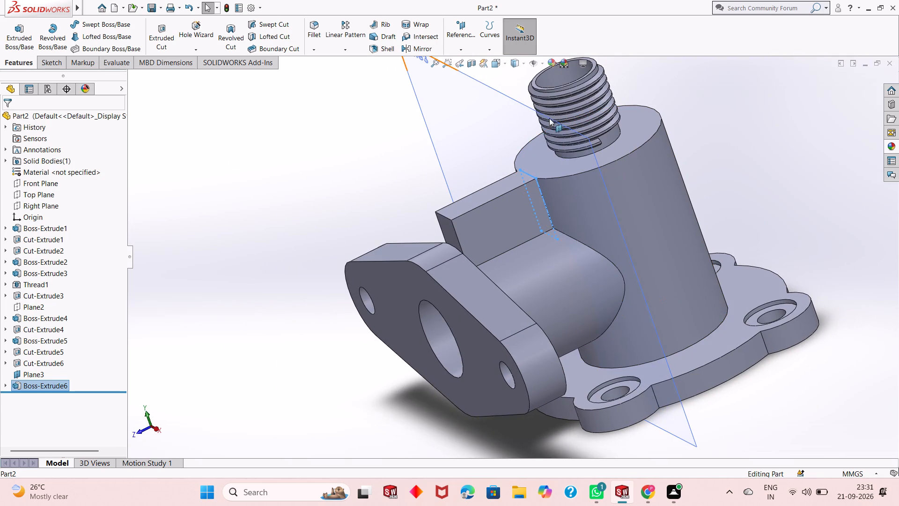
right_click(460, 107)
click(502, 90)
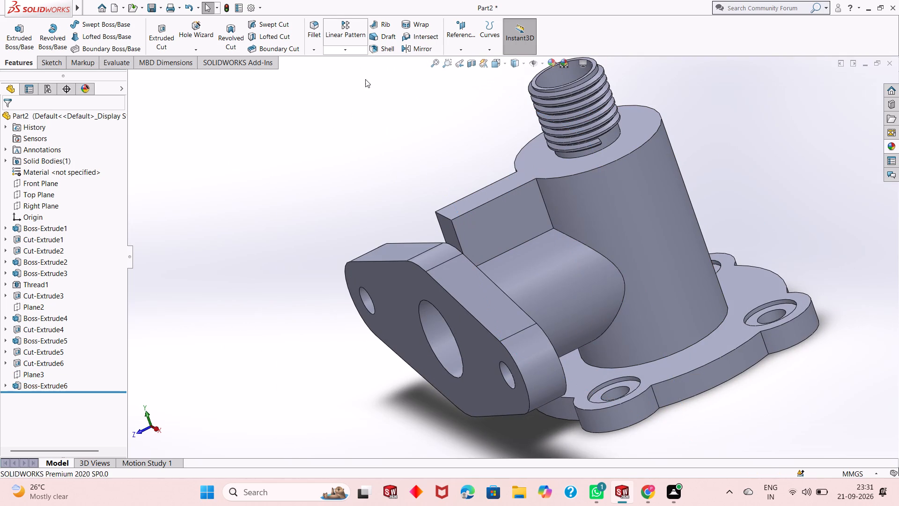
Sketch a diagonal line on the rectangular boss's side face, from its upper corner at the cylinder to its lower corner at the flange.
click(47, 63)
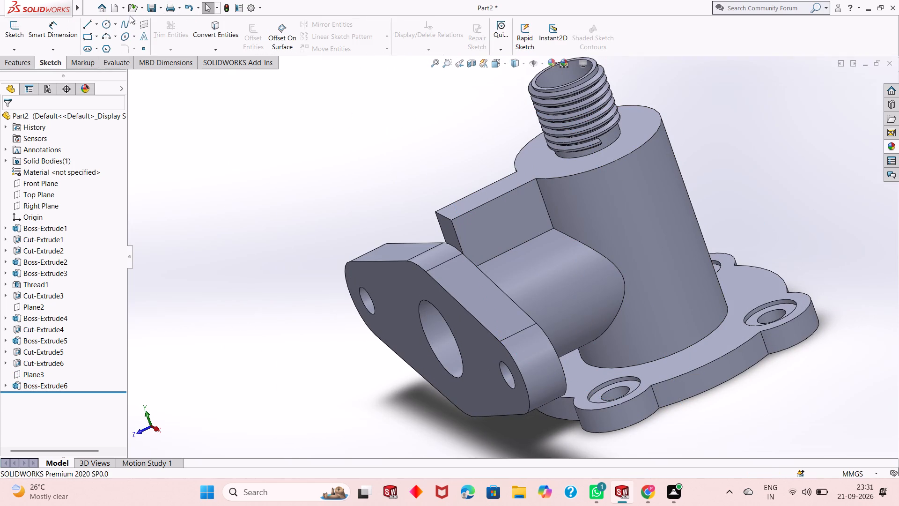
click(89, 25)
click(522, 229)
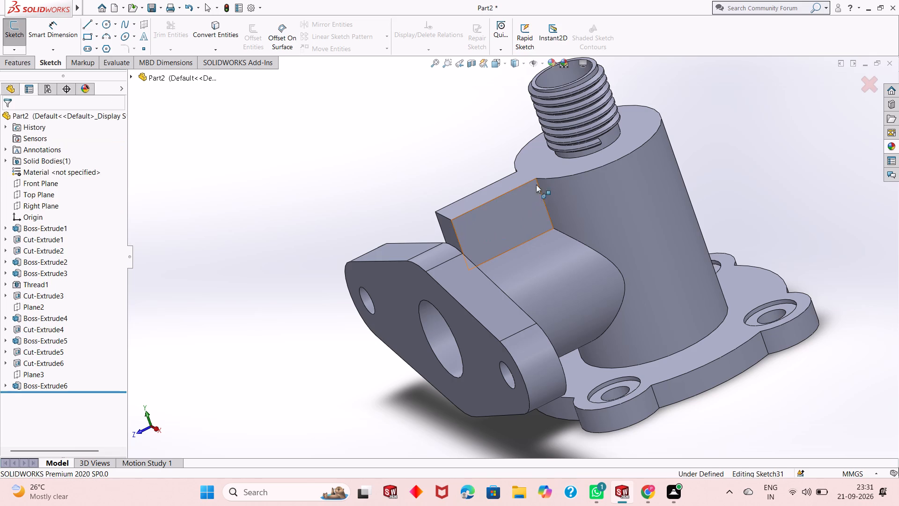
click(537, 178)
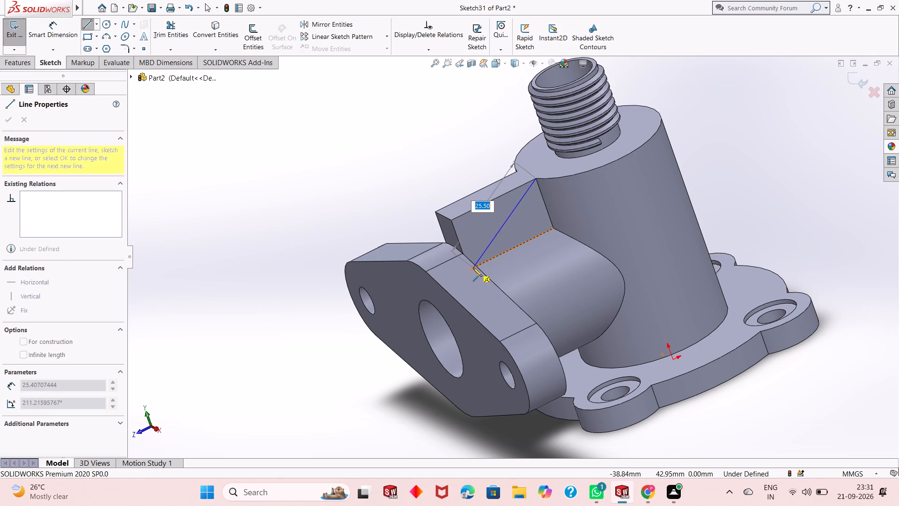
middle_drag(475, 265, 465, 277)
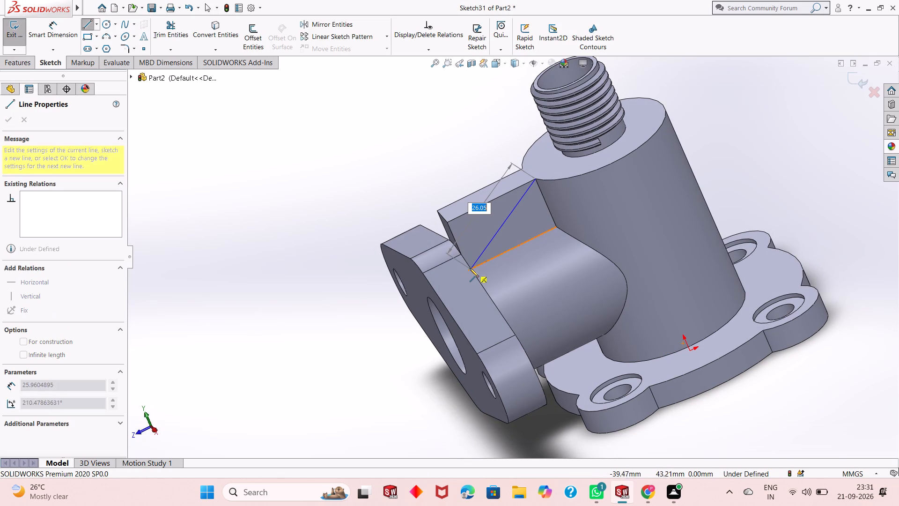
middle_drag(469, 270, 460, 279)
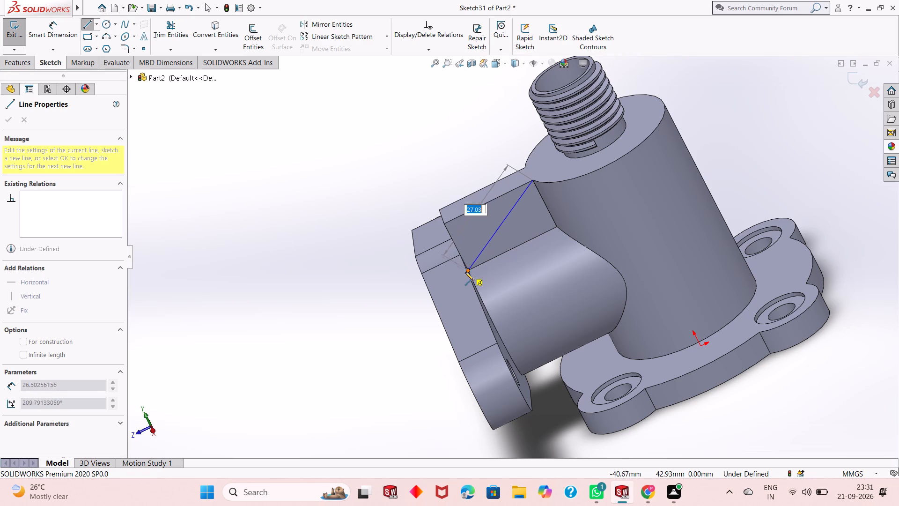
click(468, 270)
right_click(453, 134)
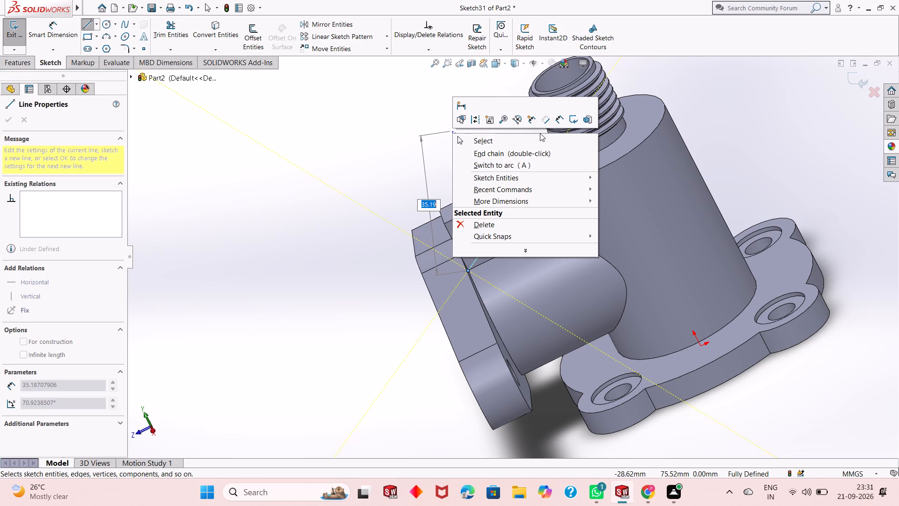
click(535, 146)
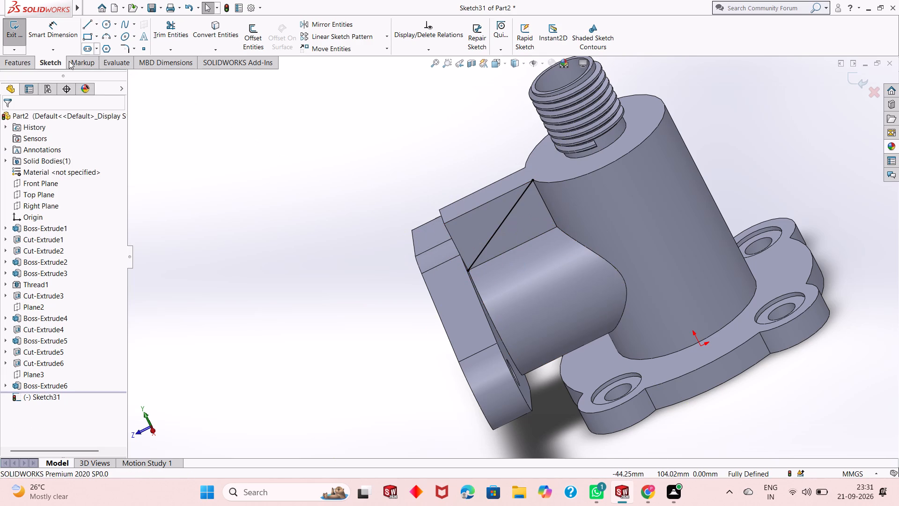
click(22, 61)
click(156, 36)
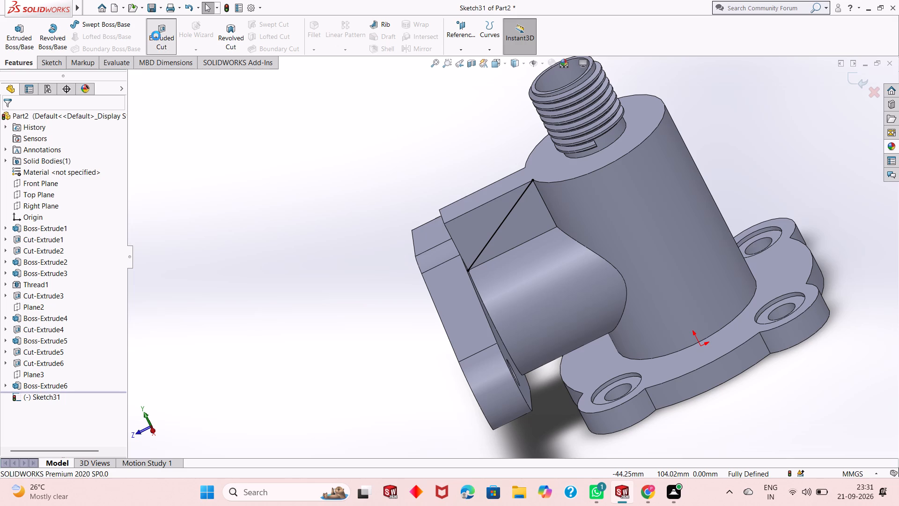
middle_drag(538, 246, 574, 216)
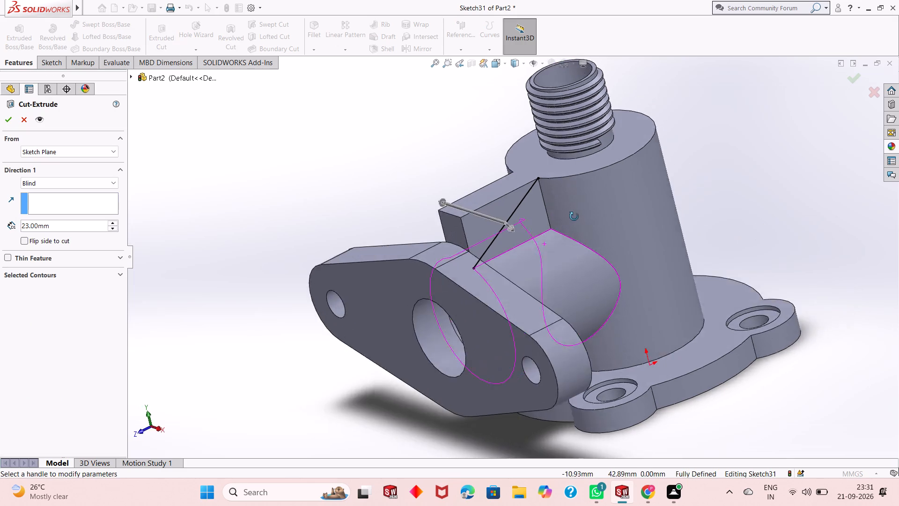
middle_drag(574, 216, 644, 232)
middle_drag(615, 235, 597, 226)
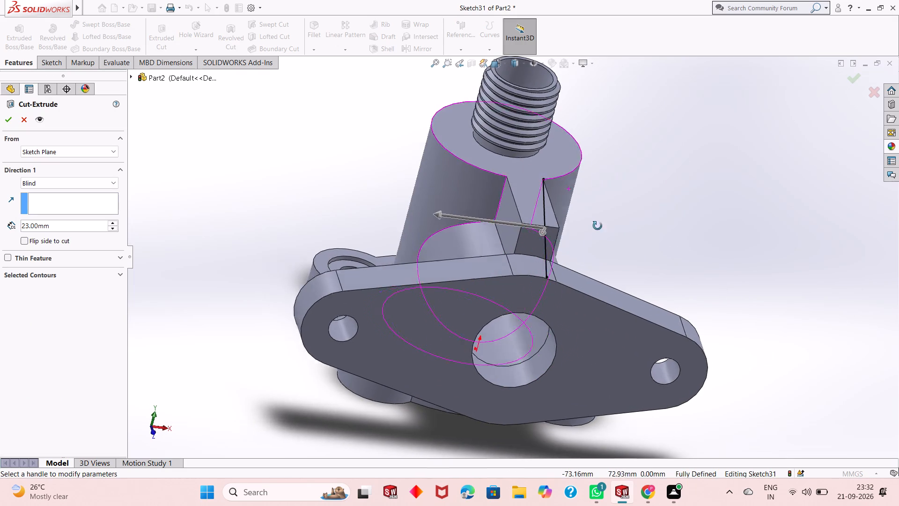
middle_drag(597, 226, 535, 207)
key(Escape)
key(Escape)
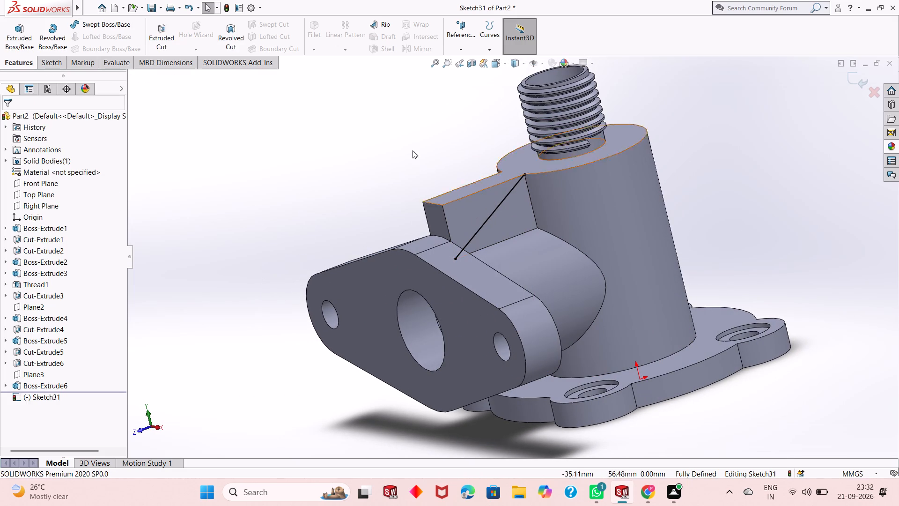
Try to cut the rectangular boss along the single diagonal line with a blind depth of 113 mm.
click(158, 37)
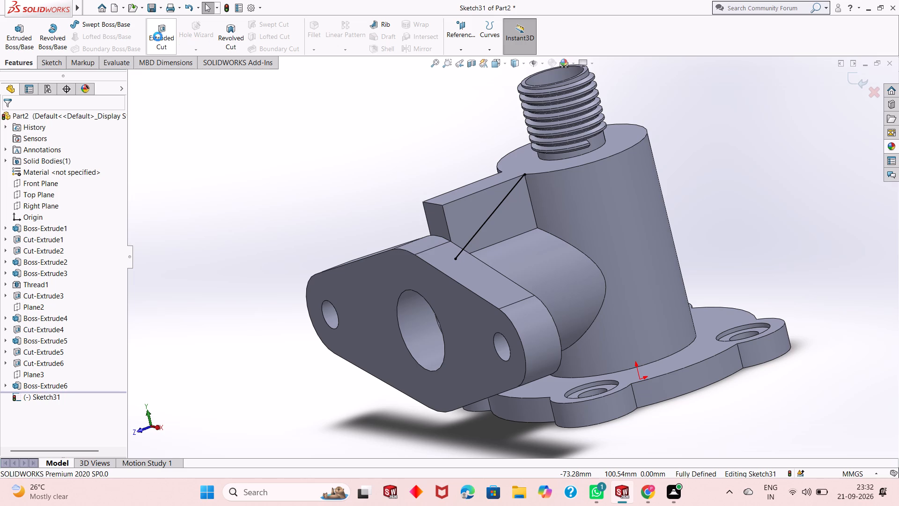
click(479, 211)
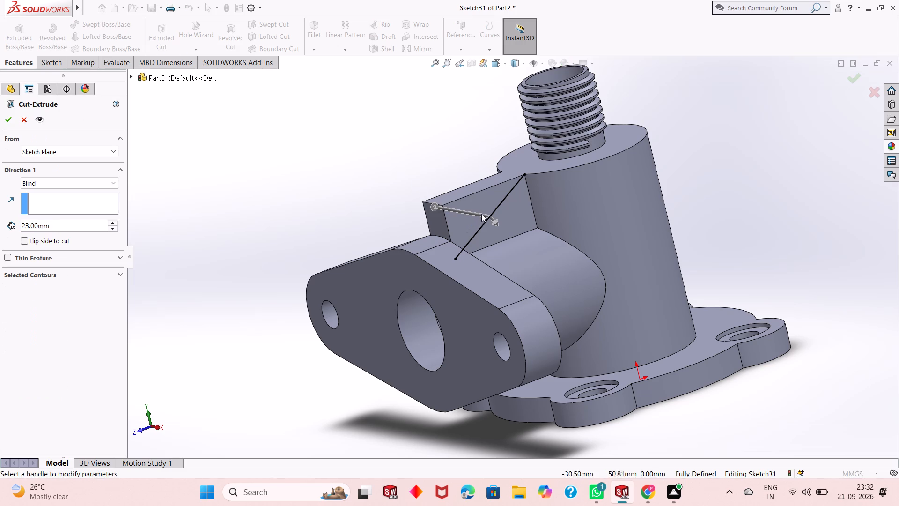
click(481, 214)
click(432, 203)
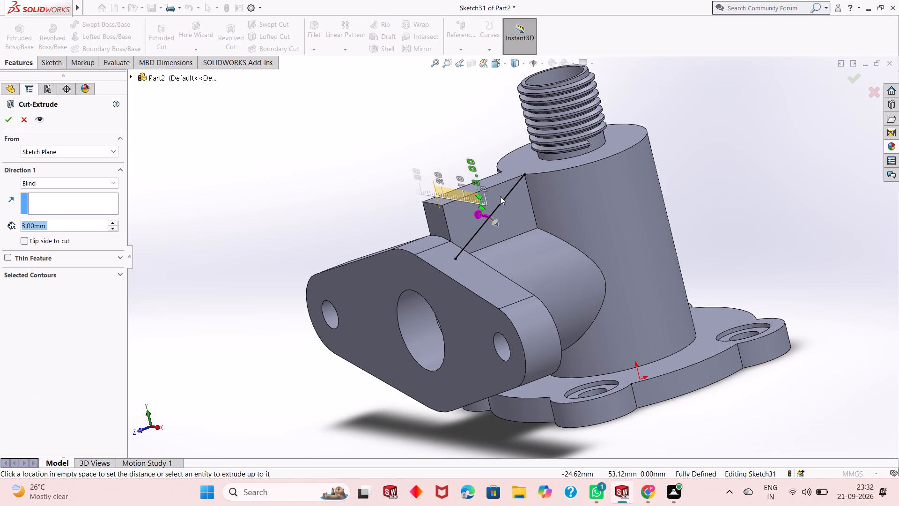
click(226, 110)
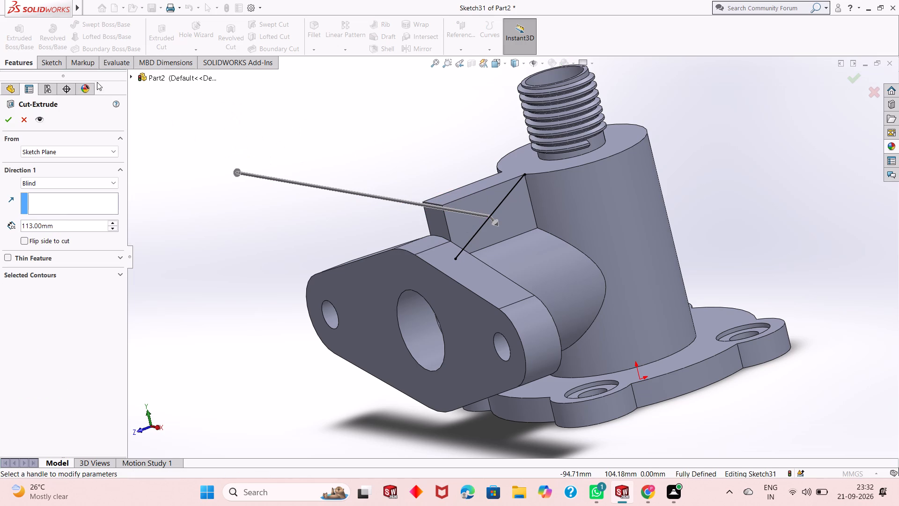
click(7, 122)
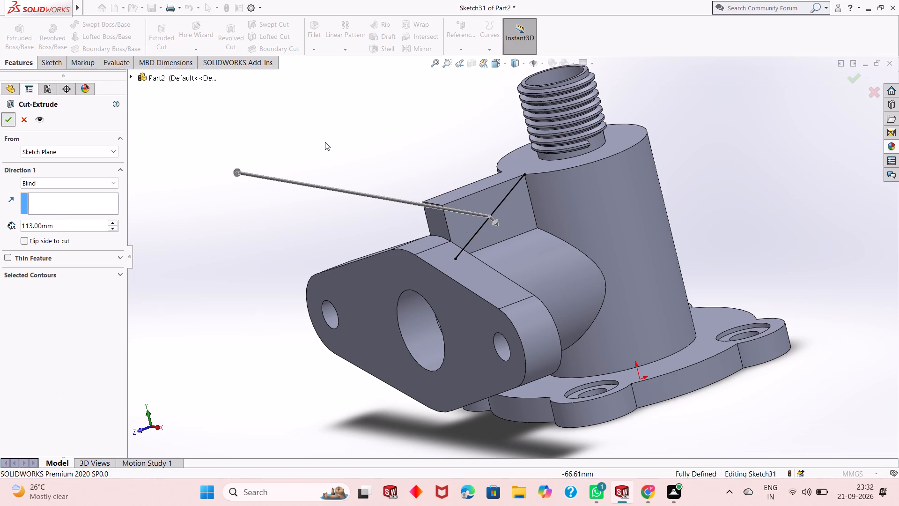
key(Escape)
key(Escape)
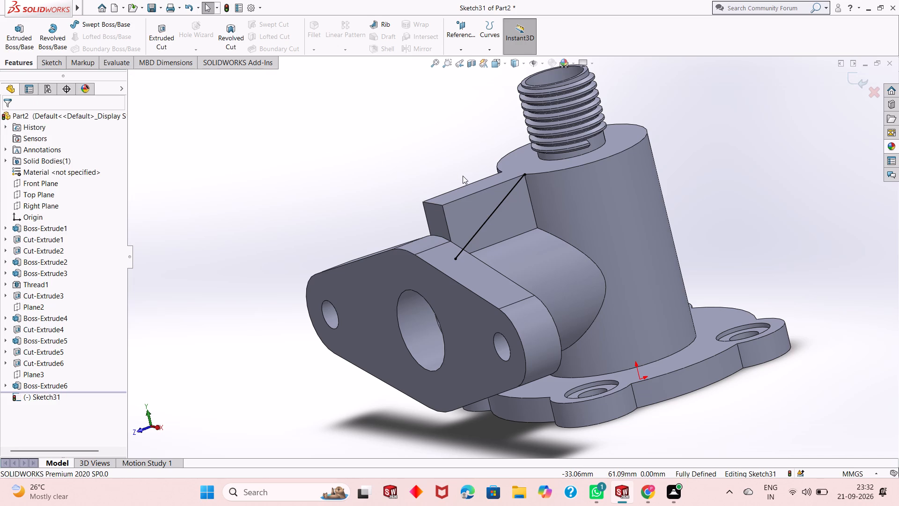
Close the sketch into a triangle with lines along the boss face's vertical flange-side edge and its top edge.
key(ctrl+8)
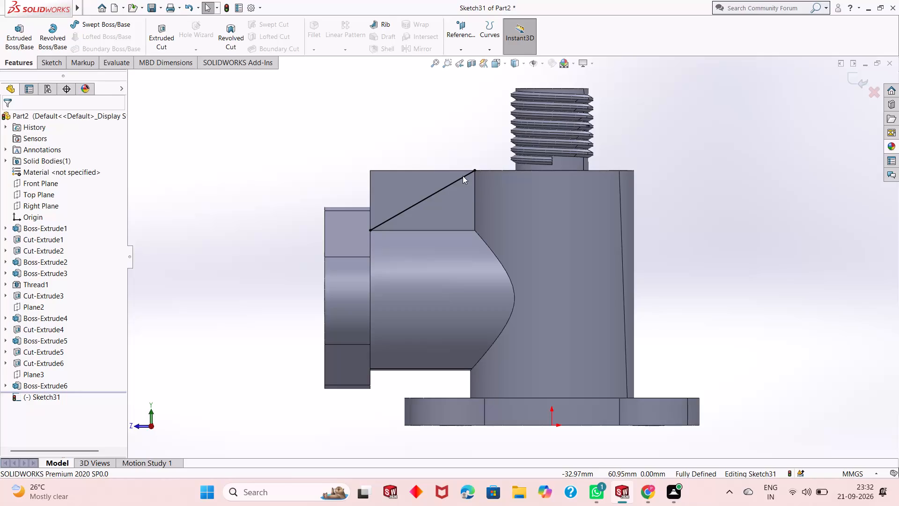
scroll(565, 228, down, 2)
scroll(565, 228, up, 2)
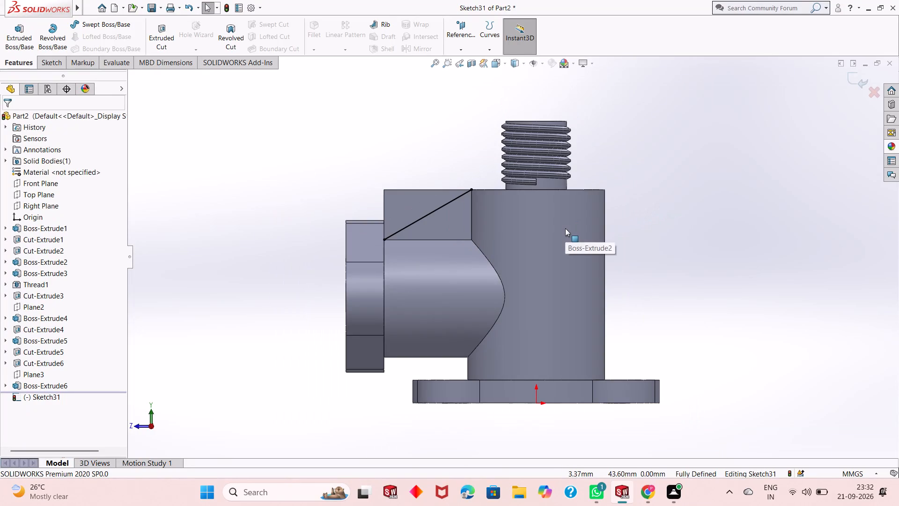
middle_drag(556, 227, 549, 243)
scroll(442, 208, up, 2)
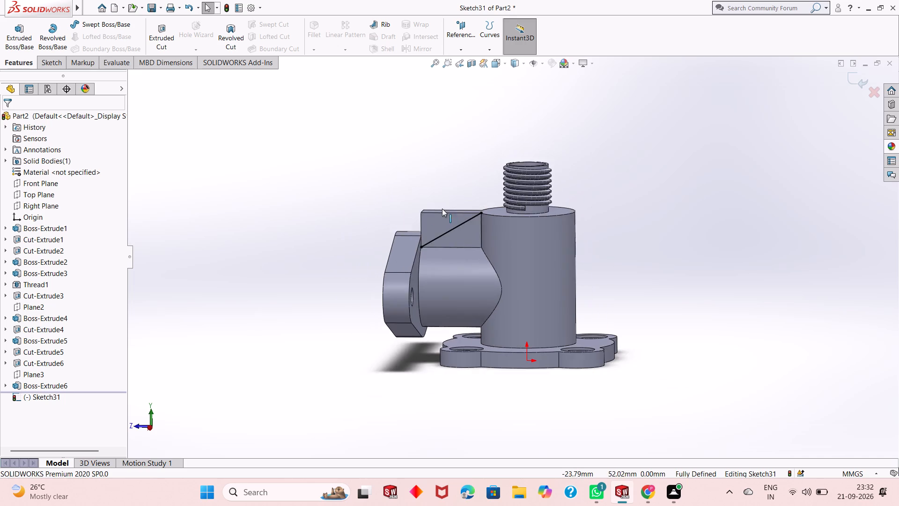
scroll(427, 216, down, 3)
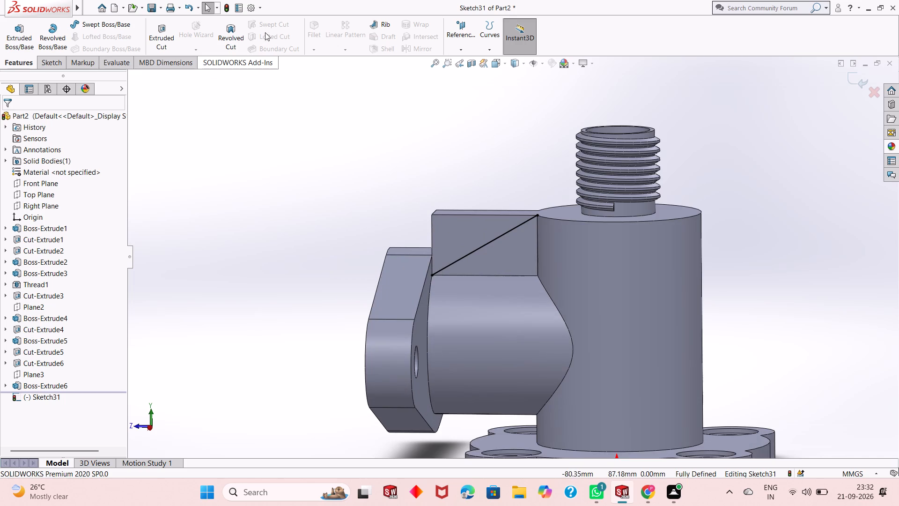
click(54, 66)
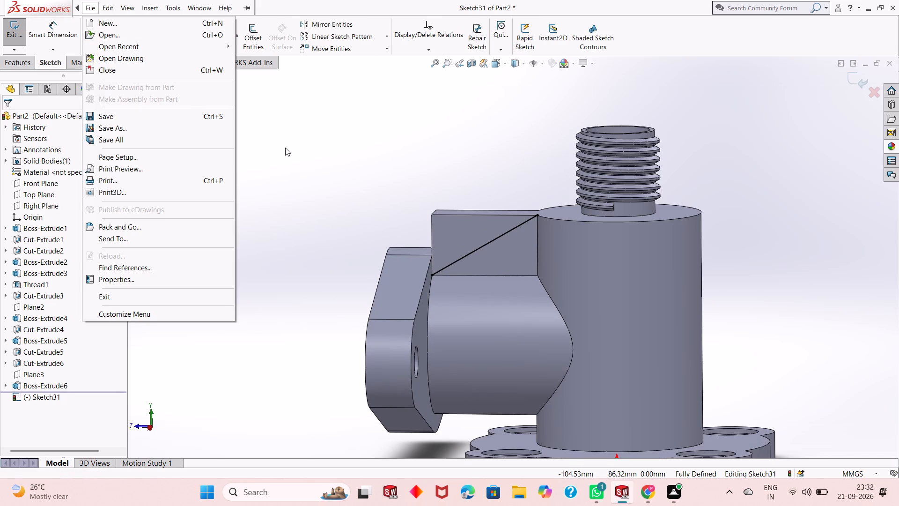
click(285, 148)
click(87, 25)
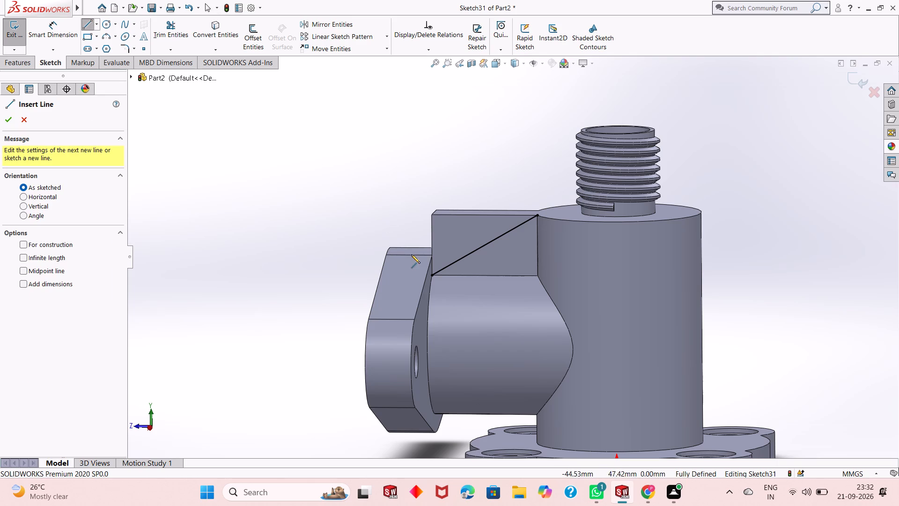
click(430, 275)
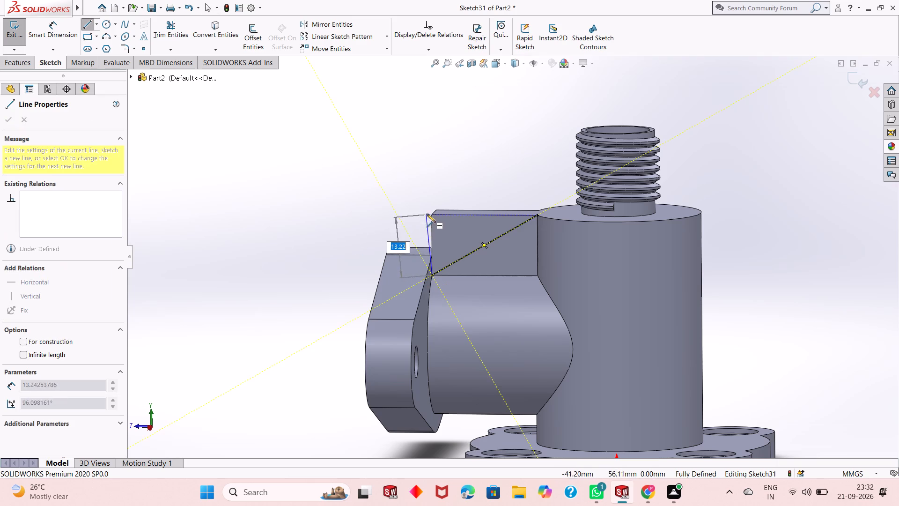
click(432, 214)
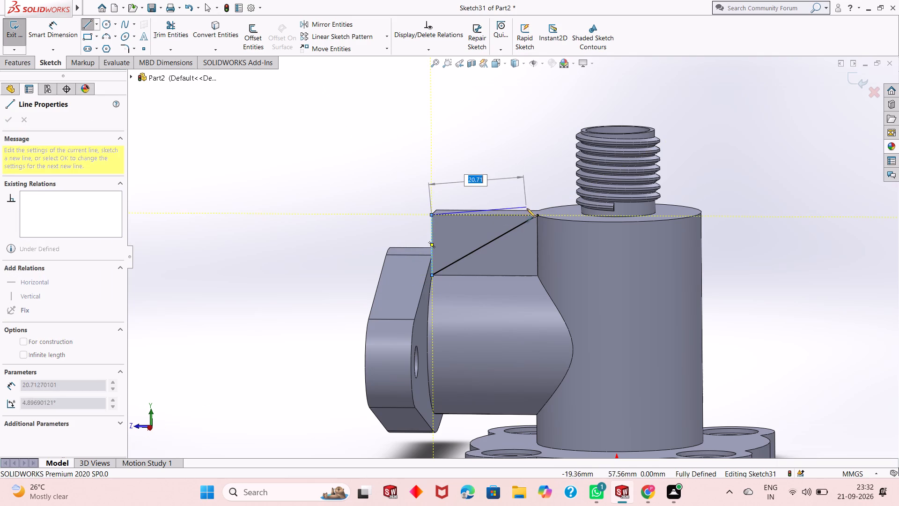
click(537, 214)
right_click(537, 214)
click(548, 223)
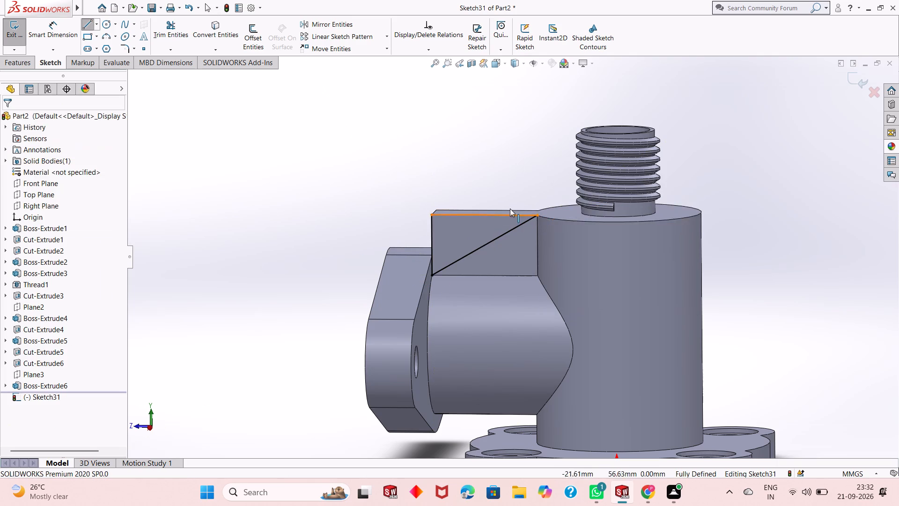
Cut the triangular profile through the rectangular boss with a 23 mm blind extruded cut, leaving a sloped rib.
click(25, 63)
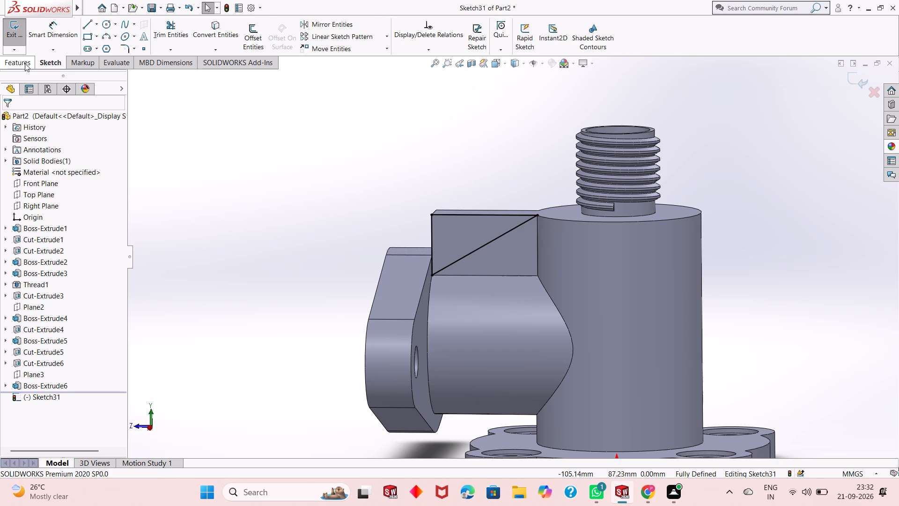
click(26, 45)
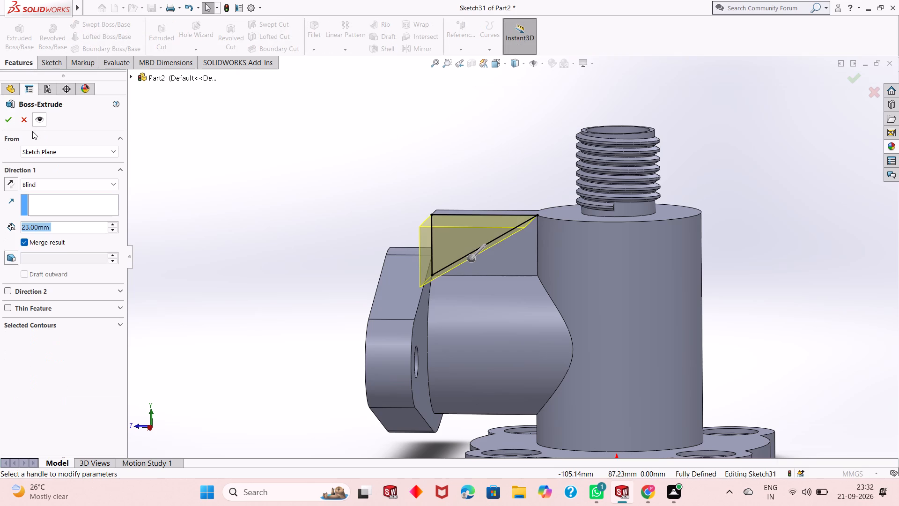
click(25, 120)
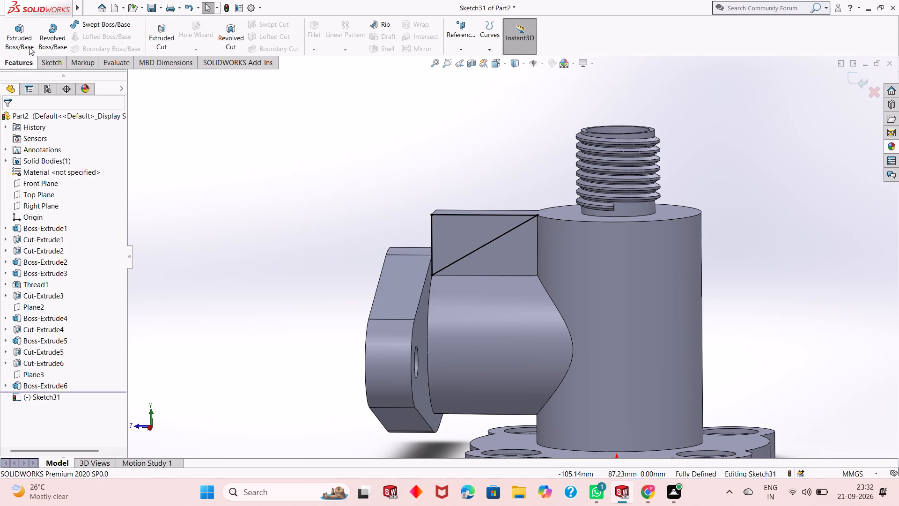
click(159, 35)
middle_drag(426, 289, 486, 314)
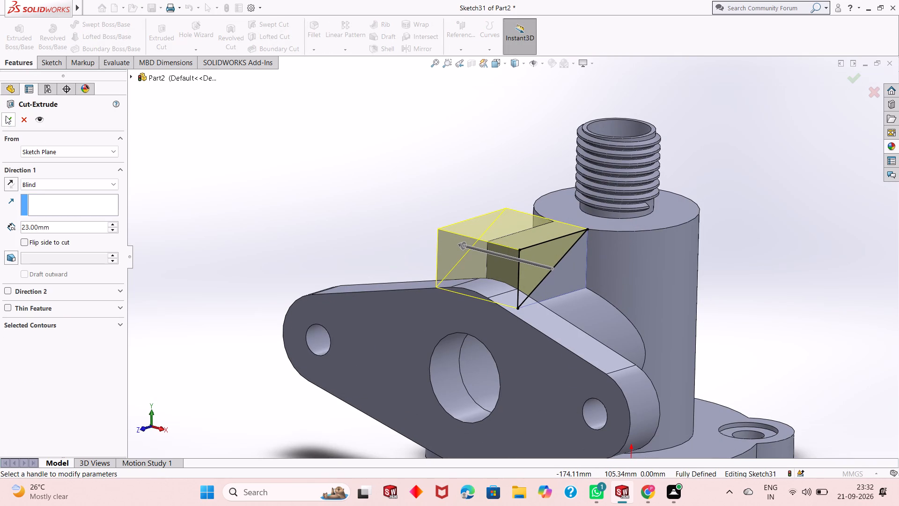
click(6, 118)
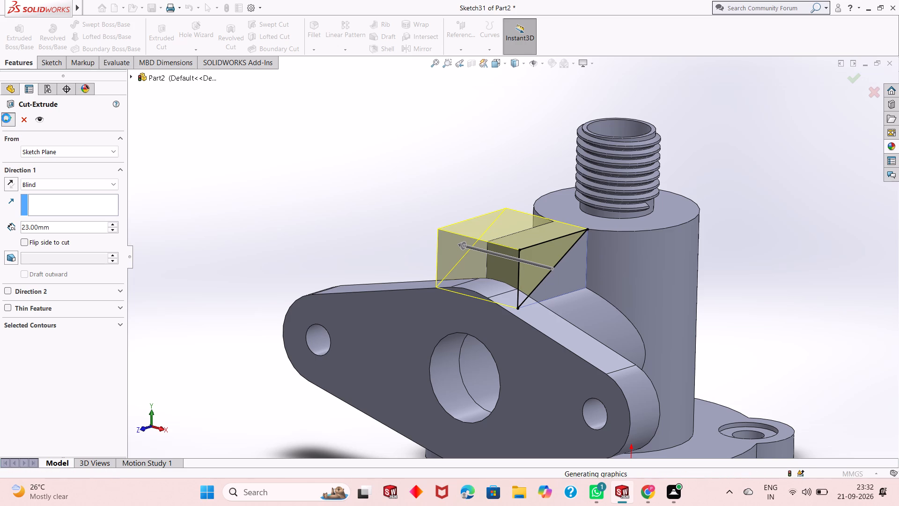
Examine the sloped rib and where it meets the cylinder and the side flange from several angles.
click(277, 186)
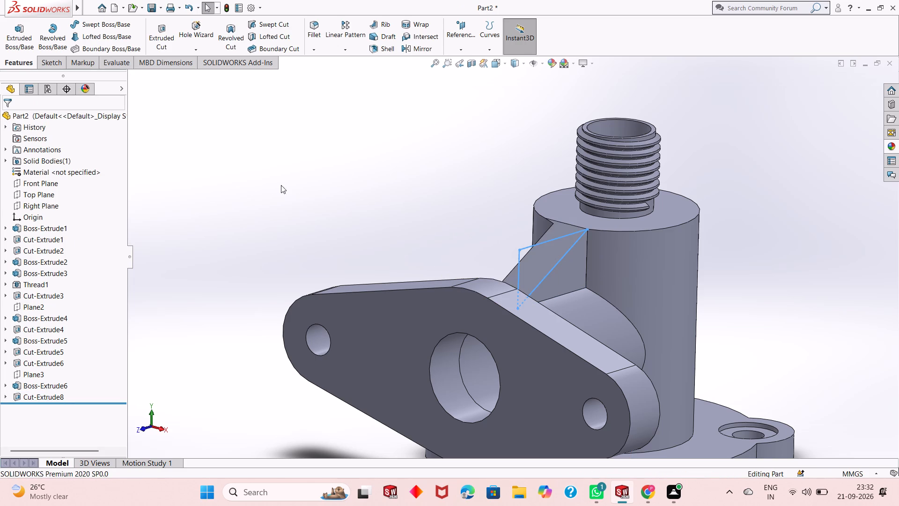
middle_drag(385, 202, 367, 264)
scroll(367, 264, up, 2)
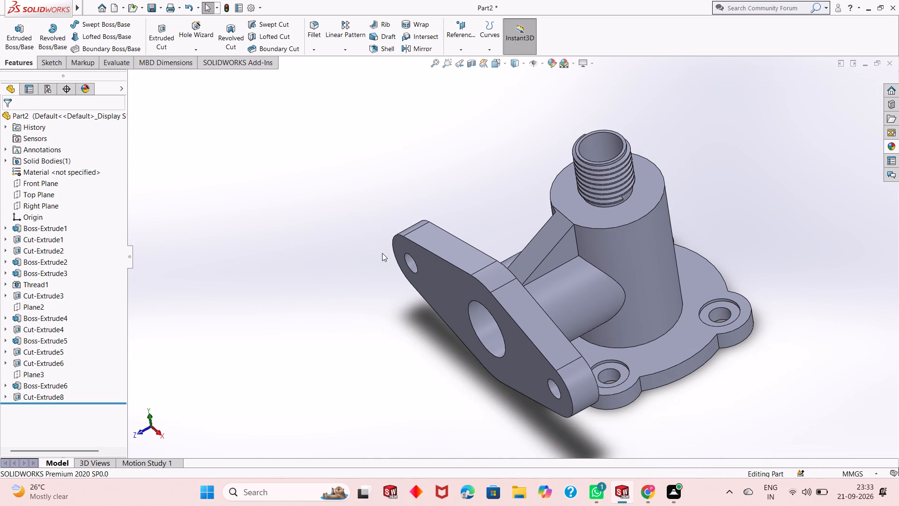
scroll(382, 253, up, 1)
middle_drag(497, 273, 527, 224)
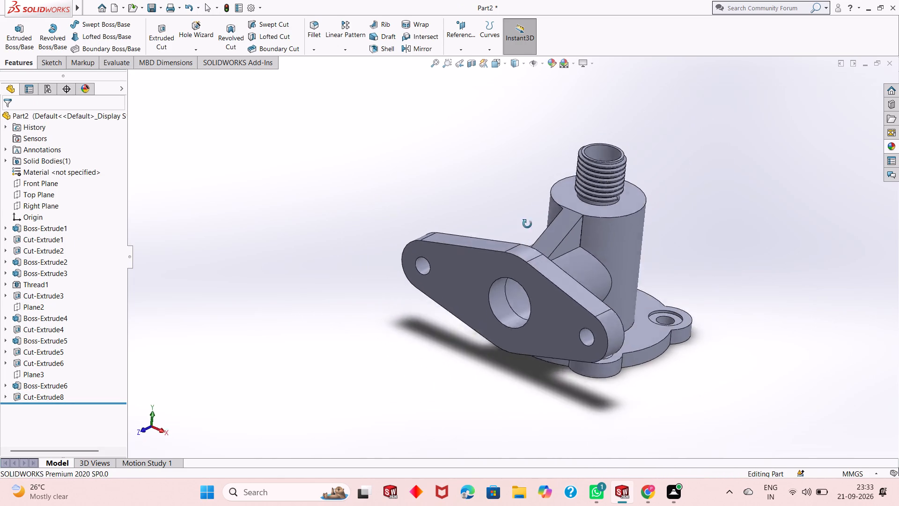
middle_drag(527, 224, 621, 263)
scroll(597, 223, down, 2)
middle_drag(591, 236, 575, 238)
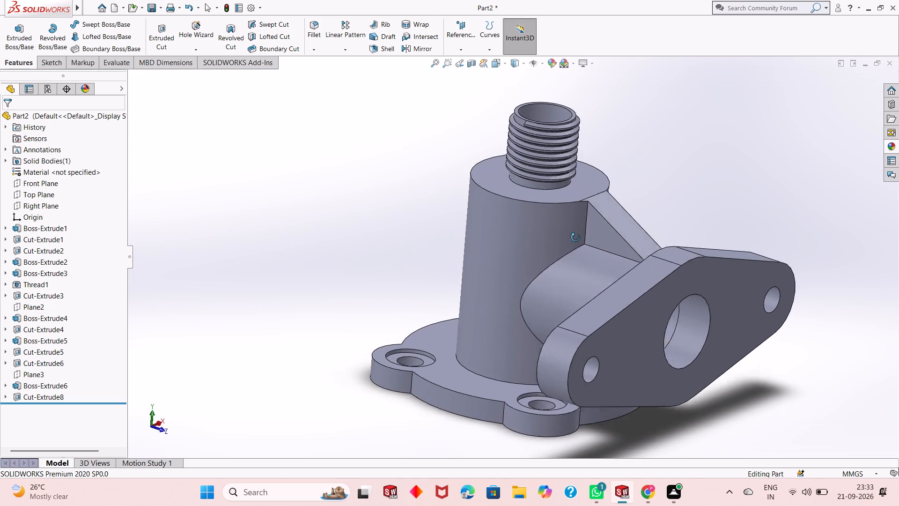
middle_drag(575, 238, 432, 345)
scroll(432, 345, up, 3)
scroll(440, 295, up, 2)
scroll(601, 294, down, 2)
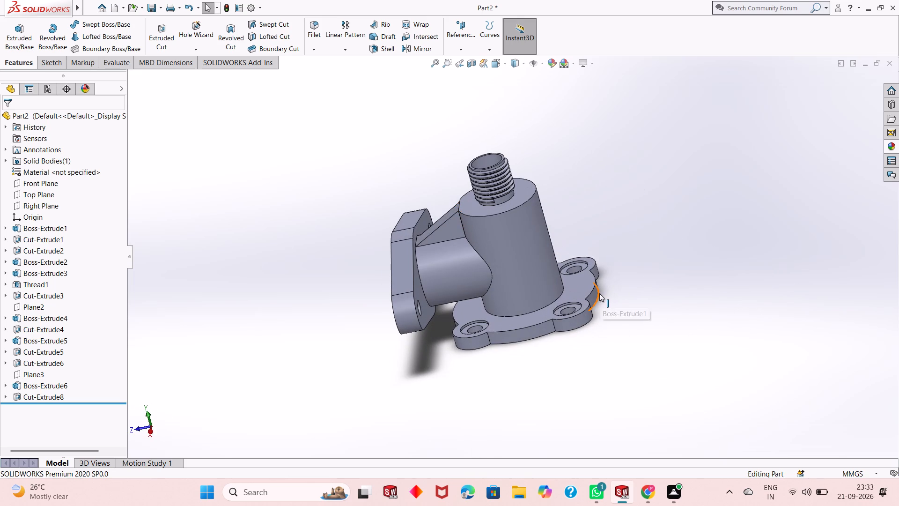
scroll(599, 293, down, 1)
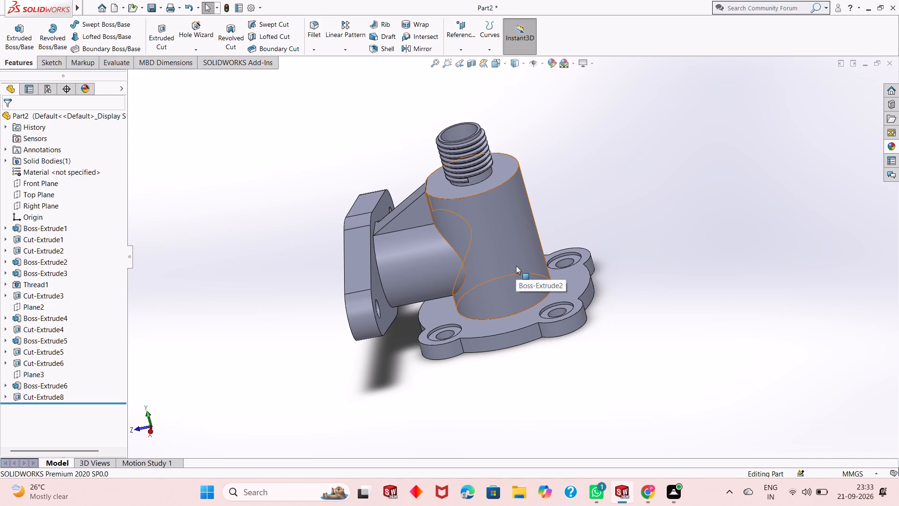
scroll(516, 266, down, 1)
scroll(516, 266, up, 1)
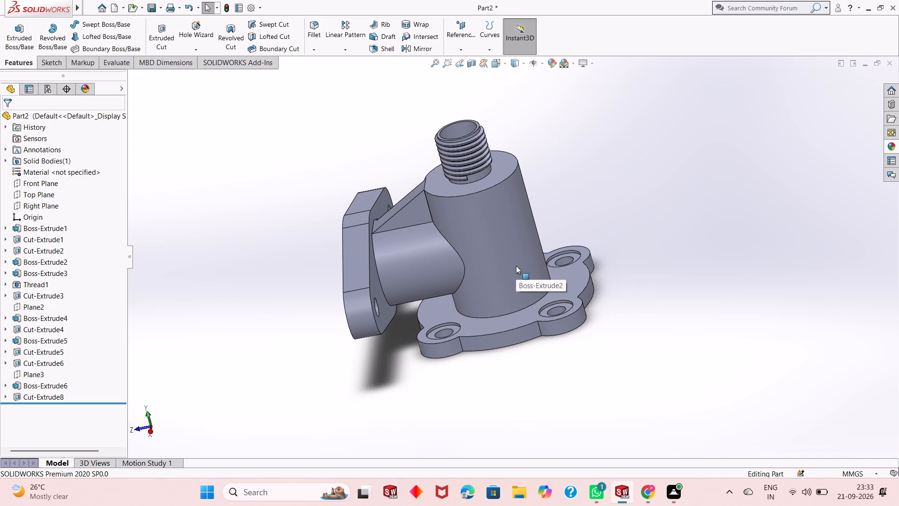
scroll(516, 266, down, 1)
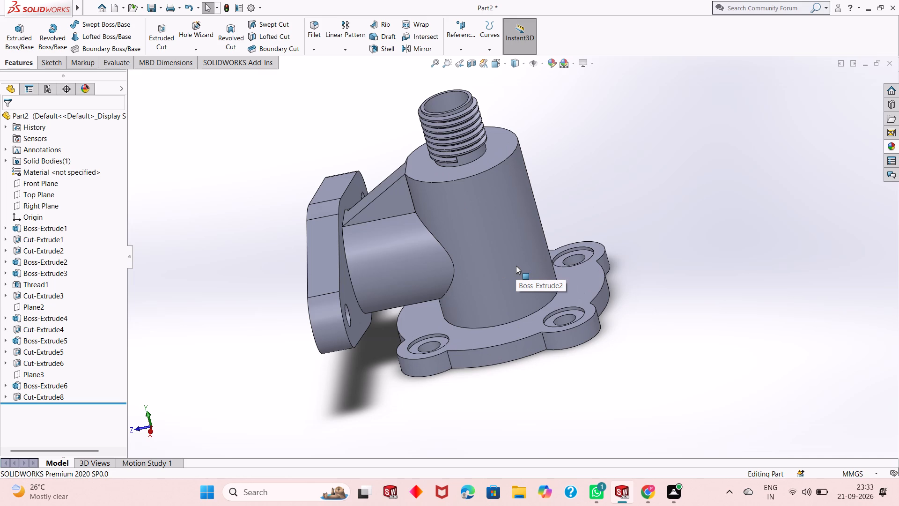
scroll(516, 266, down, 2)
scroll(457, 279, up, 1)
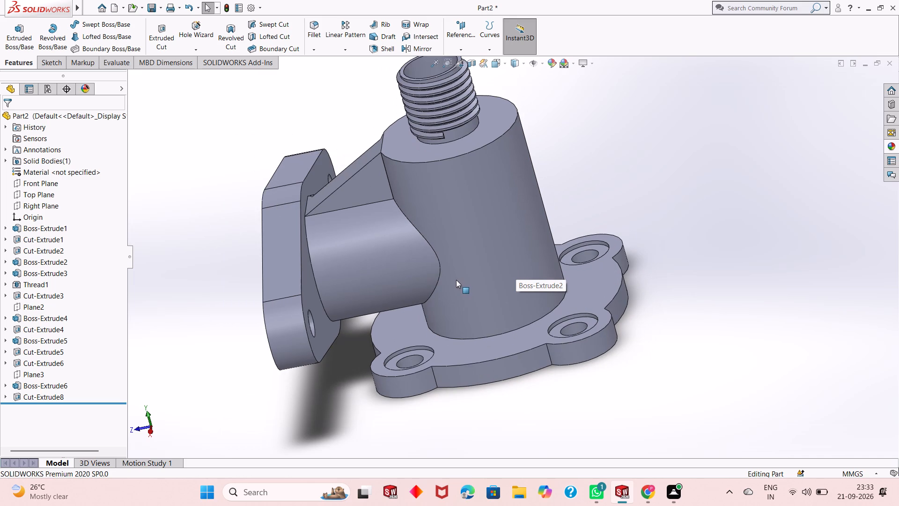
middle_drag(456, 280, 437, 287)
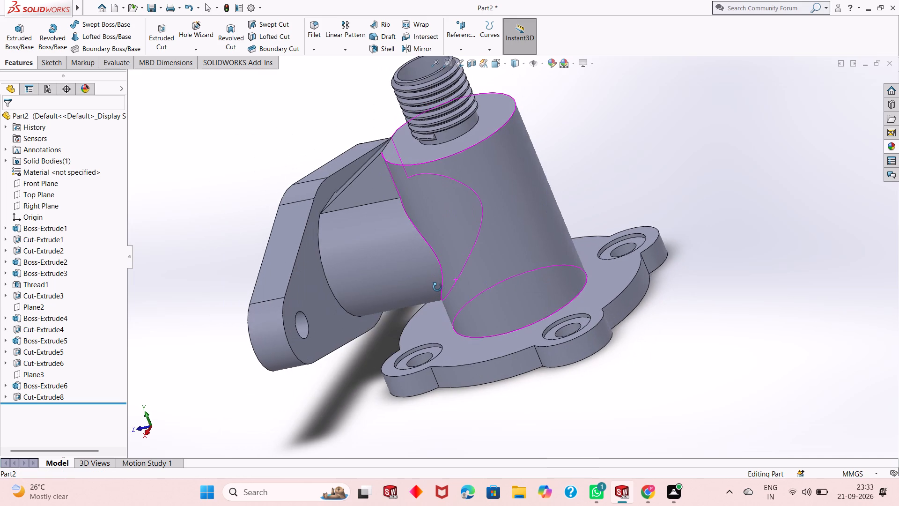
middle_drag(437, 287, 437, 287)
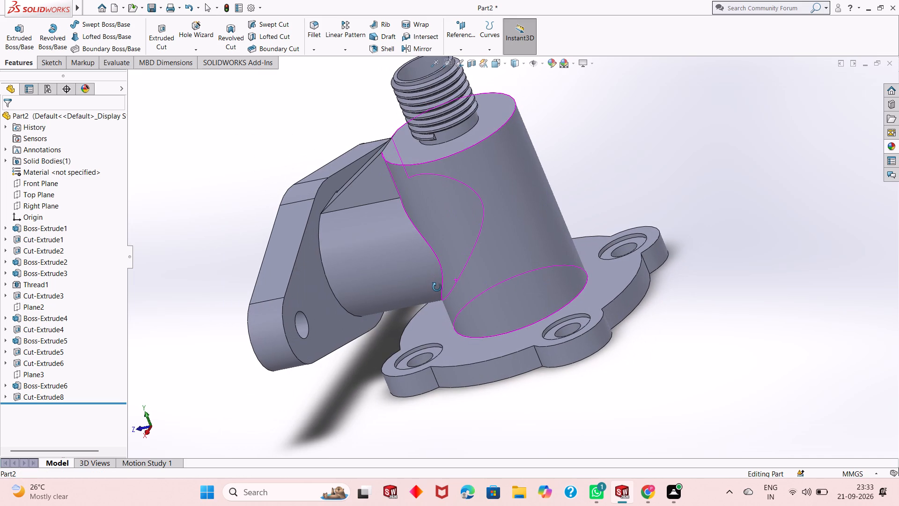
middle_drag(437, 287, 540, 287)
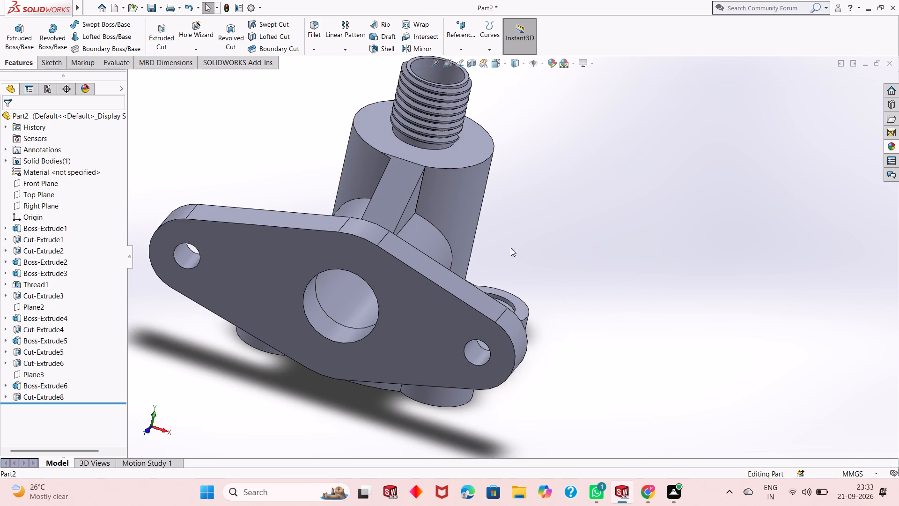
middle_drag(489, 239, 554, 376)
scroll(459, 281, down, 2)
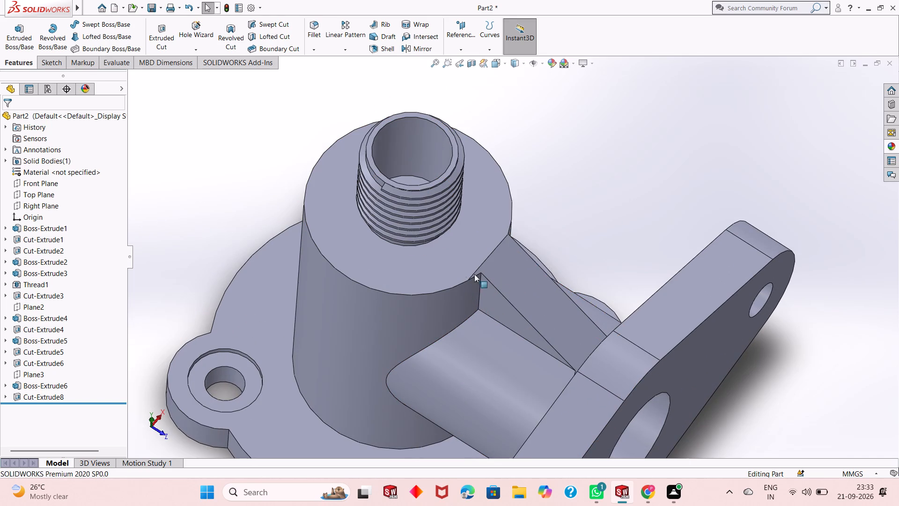
middle_drag(544, 251, 544, 219)
middle_drag(523, 236, 521, 202)
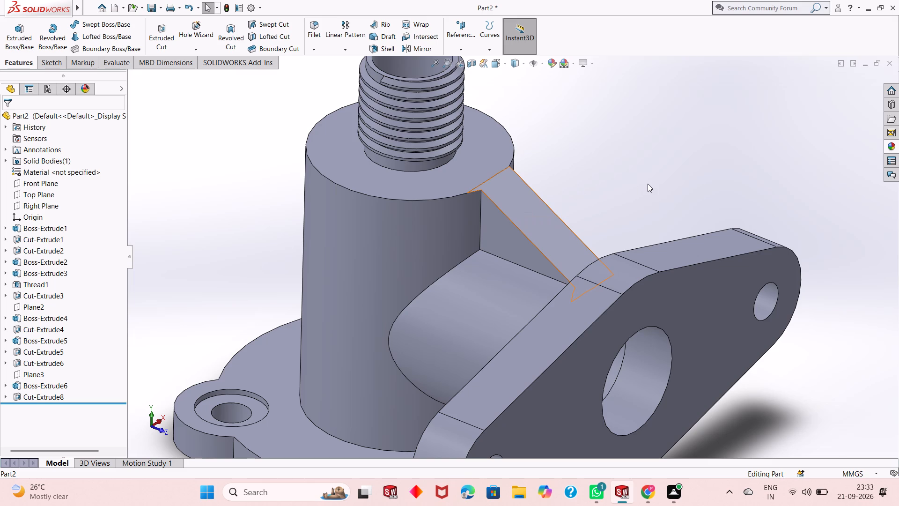
Undo the 23 mm triangular cut through the rectangular boss.
key(ctrl+z)
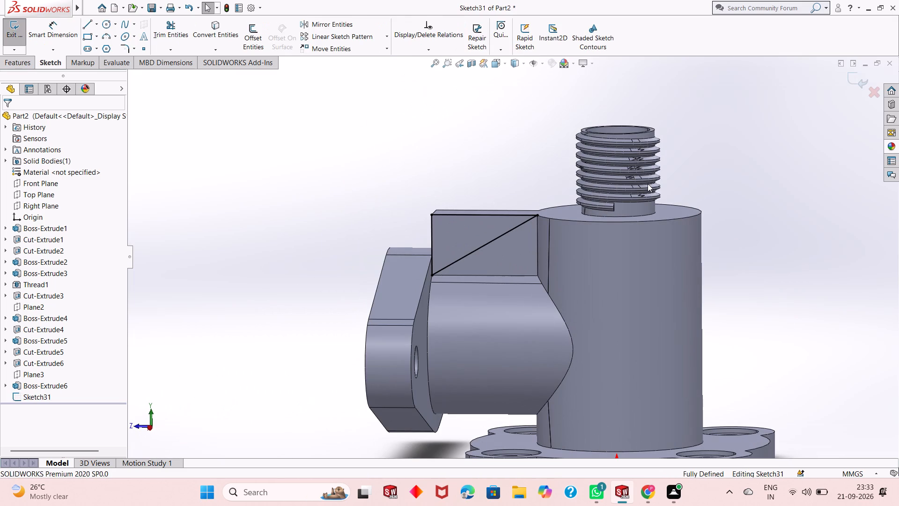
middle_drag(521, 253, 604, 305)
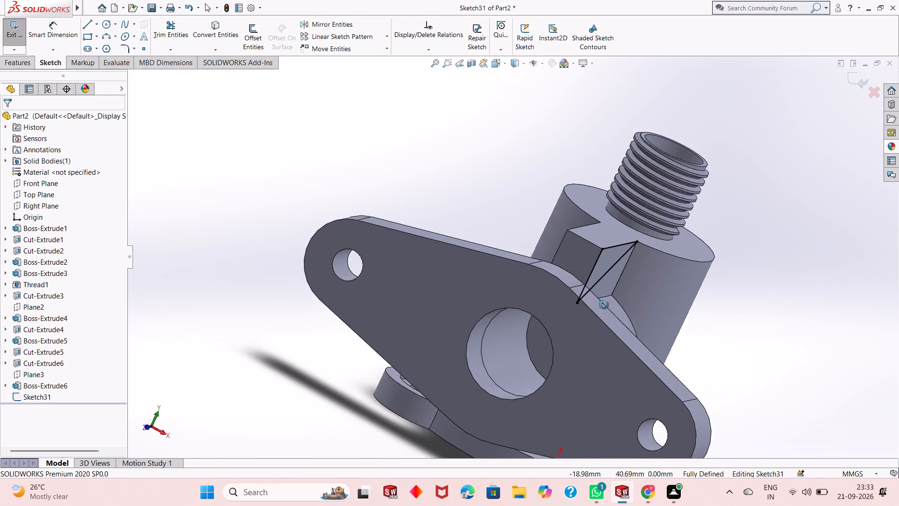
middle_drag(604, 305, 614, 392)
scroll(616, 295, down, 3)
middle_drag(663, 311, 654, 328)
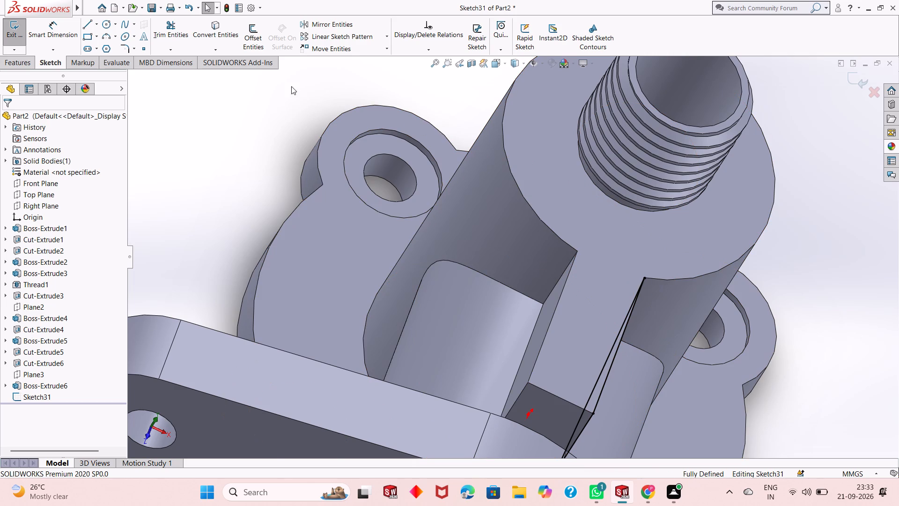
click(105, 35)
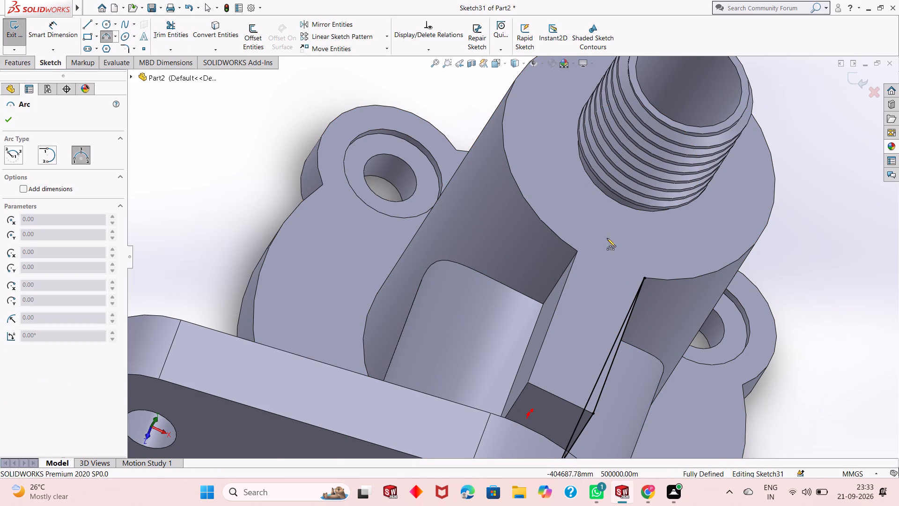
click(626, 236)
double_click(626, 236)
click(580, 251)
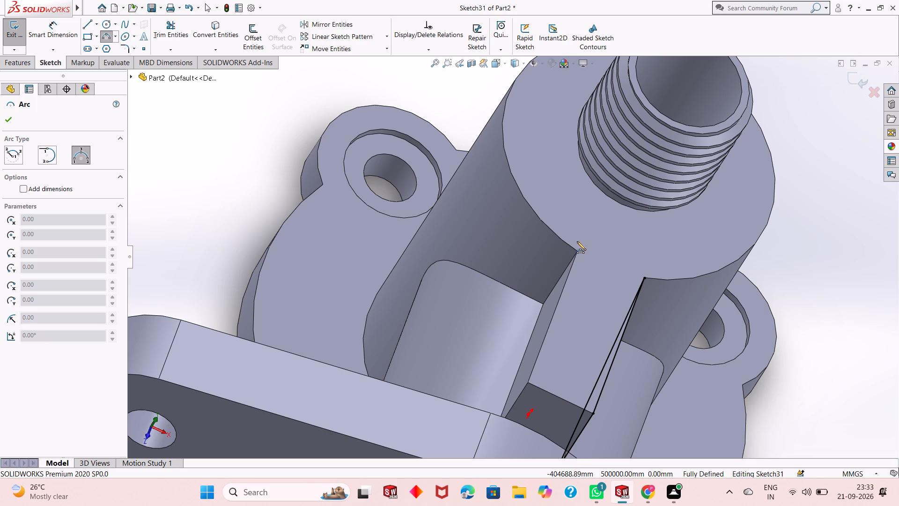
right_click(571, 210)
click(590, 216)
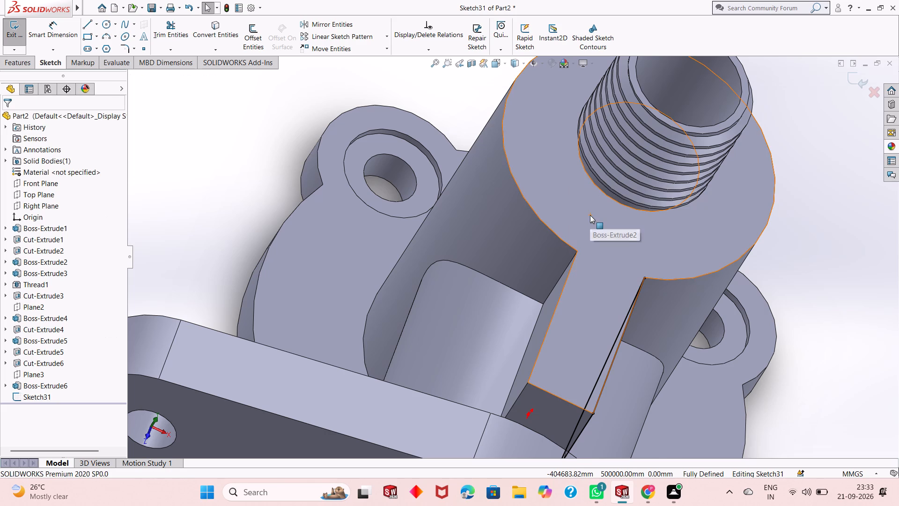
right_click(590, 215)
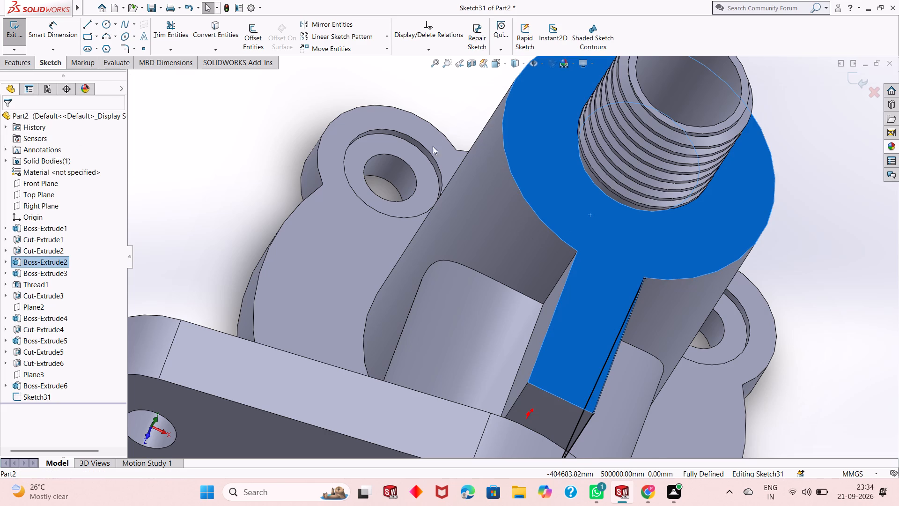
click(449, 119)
Cut the triangular profile through the rectangular boss with a 12 mm blind extruded cut, leaving a sloped rib.
scroll(521, 224, up, 4)
middle_drag(582, 247, 574, 231)
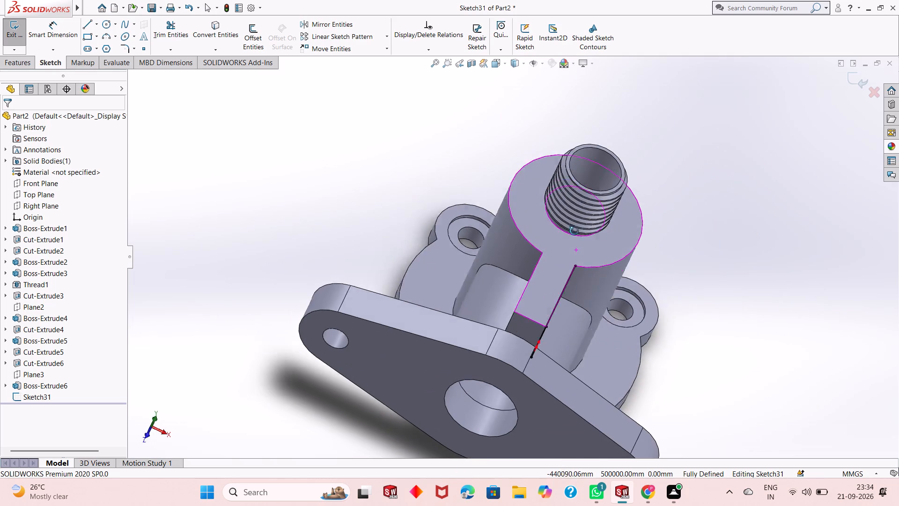
middle_drag(574, 231, 559, 223)
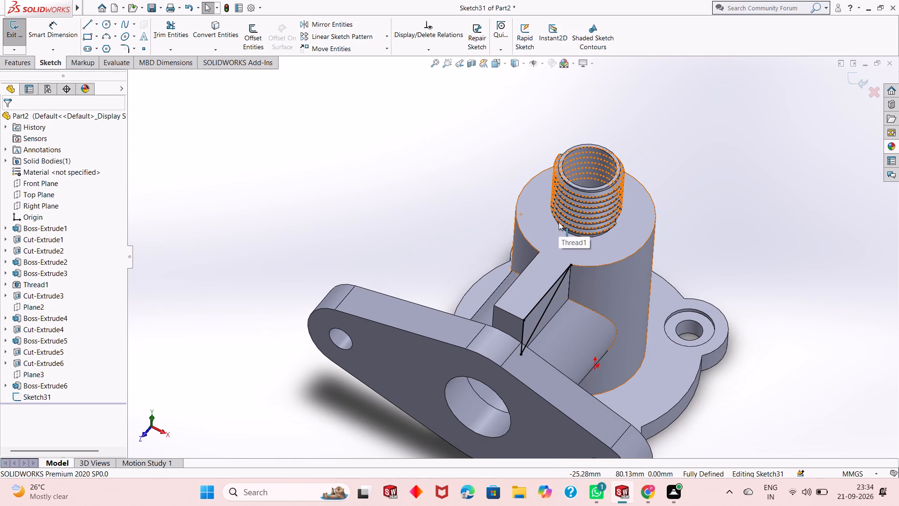
scroll(567, 267, up, 3)
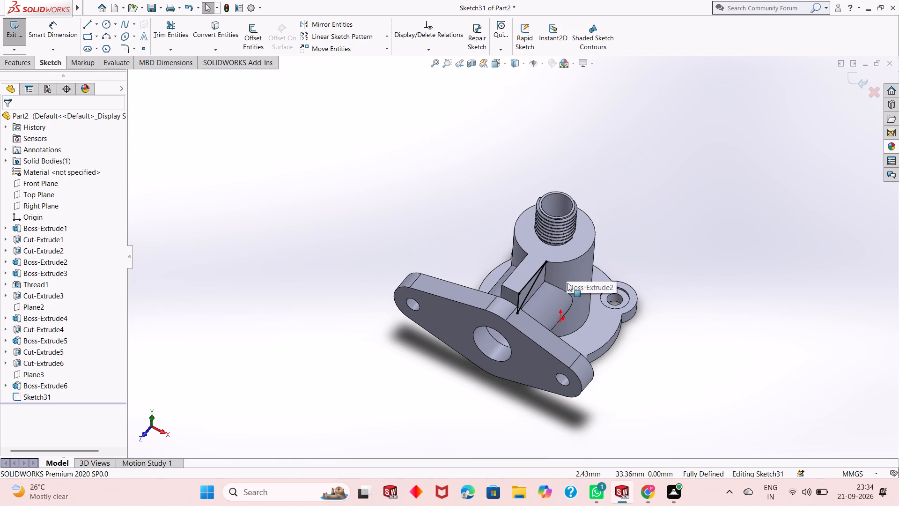
scroll(568, 303, down, 2)
scroll(523, 265, down, 1)
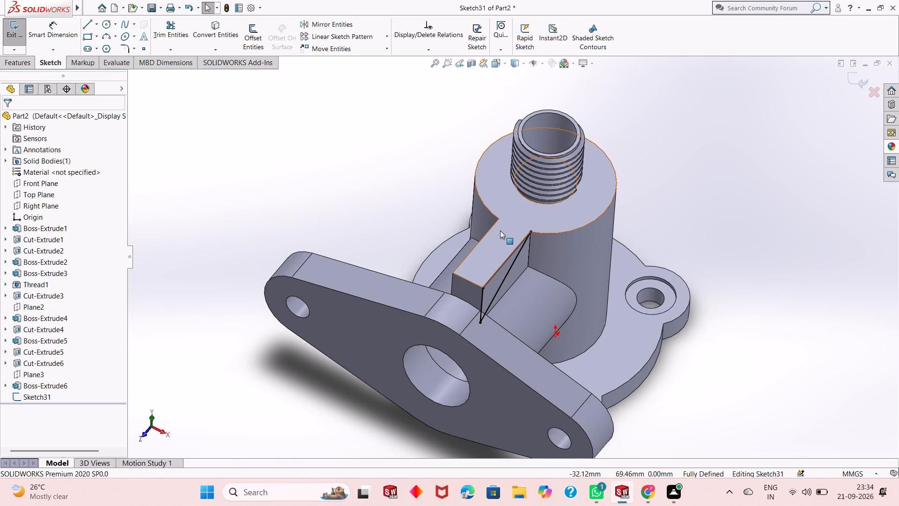
click(29, 71)
click(26, 64)
click(161, 45)
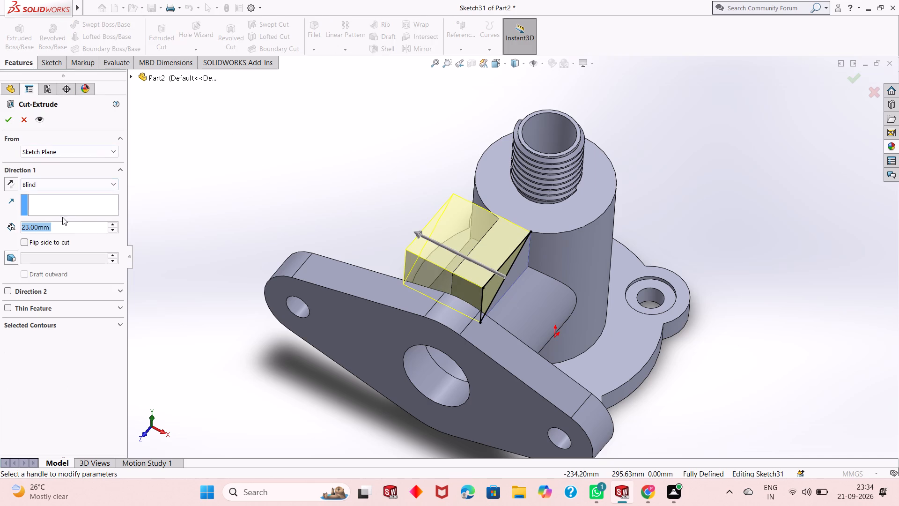
text(15)
key(Return)
text(10)
key(Return)
key(6)
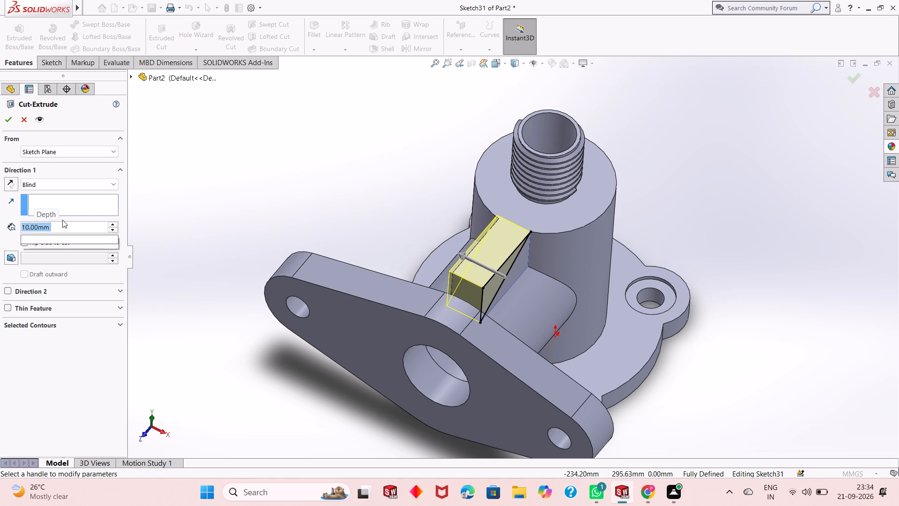
key(Return)
key(8)
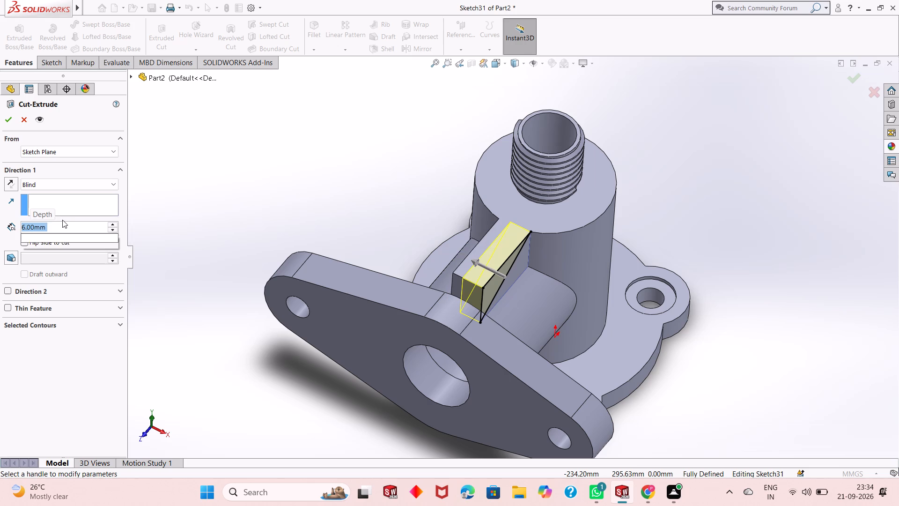
key(BackSpace)
text(12)
key(Return)
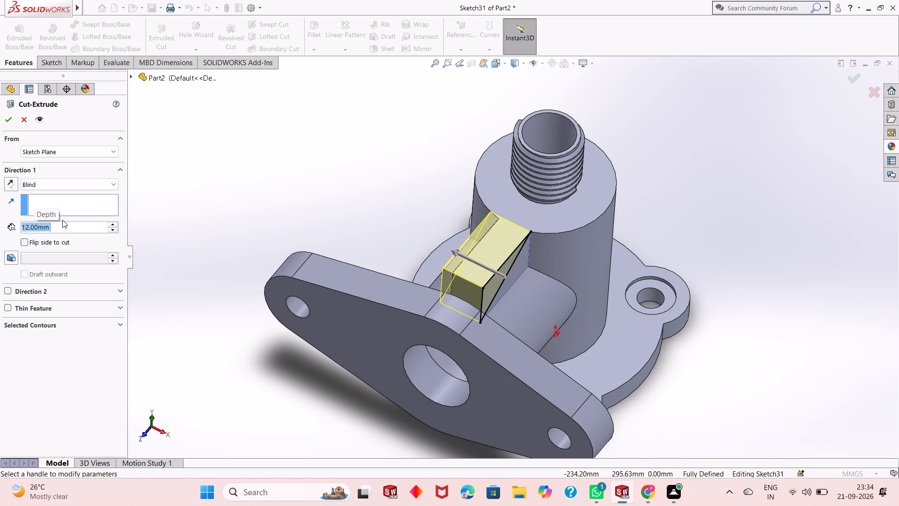
click(12, 117)
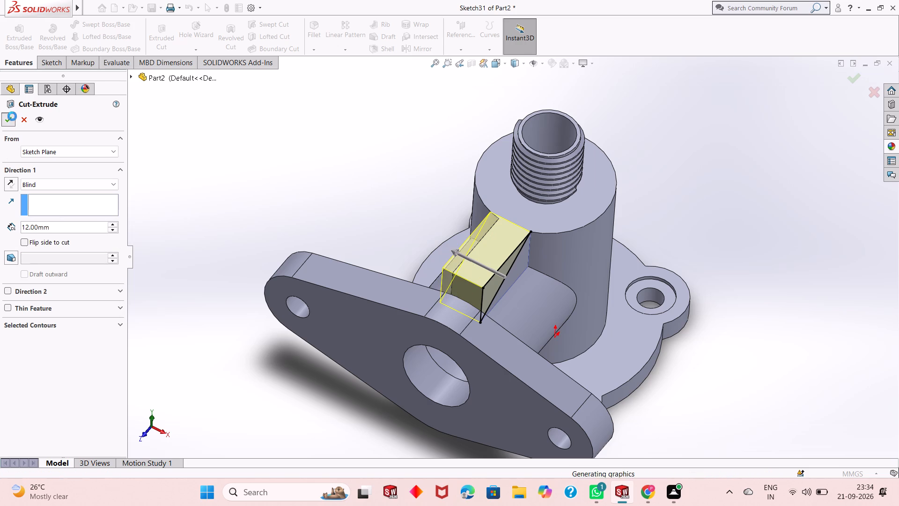
click(309, 187)
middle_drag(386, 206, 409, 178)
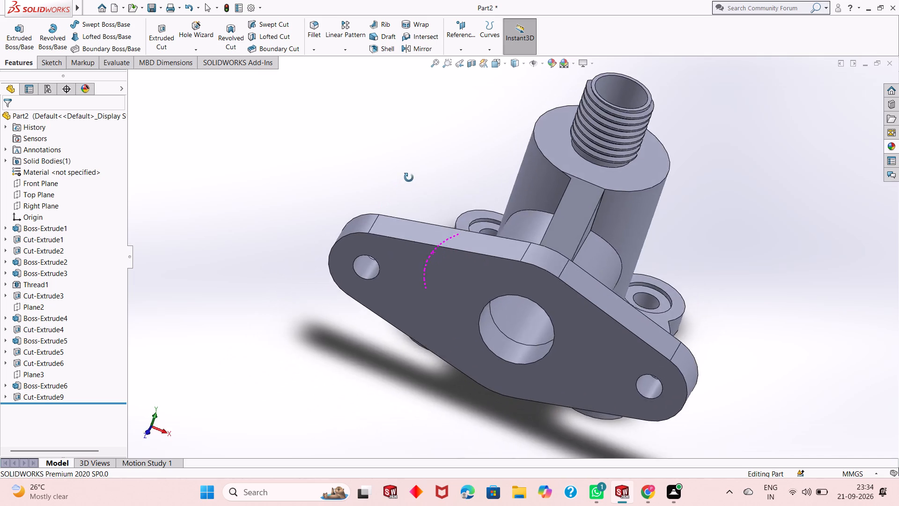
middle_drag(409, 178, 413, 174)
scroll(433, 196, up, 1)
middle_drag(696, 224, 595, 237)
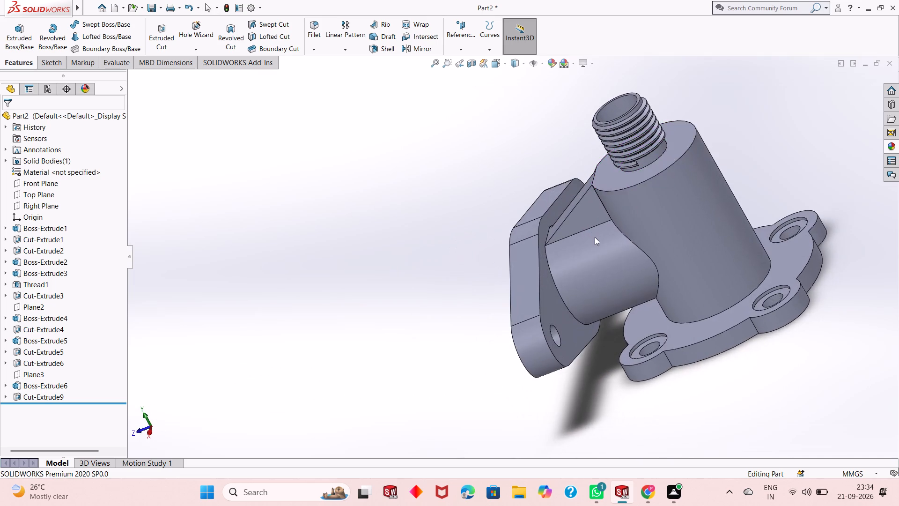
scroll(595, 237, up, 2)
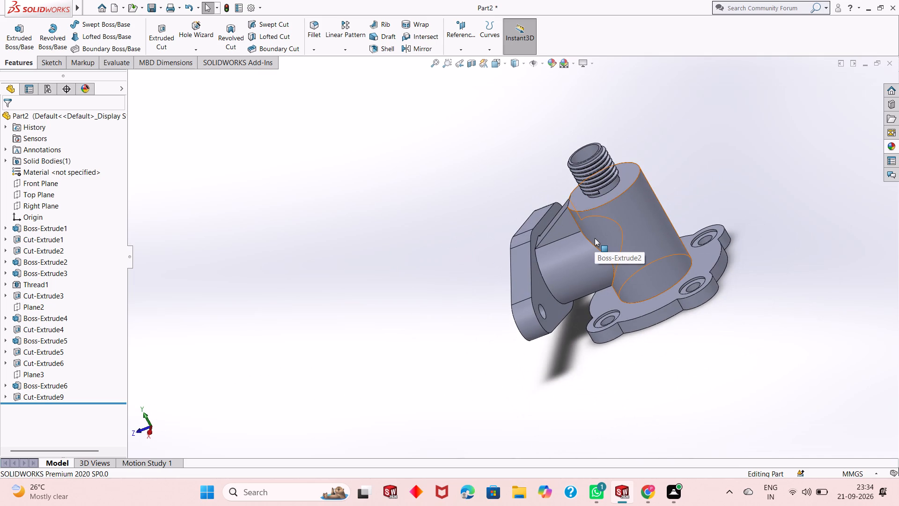
Examine the sloped rib and its junctions with the cylinder and the side flange from several angles.
scroll(595, 238, down, 1)
scroll(595, 238, up, 1)
scroll(613, 223, down, 2)
scroll(595, 234, up, 1)
middle_drag(595, 235, 634, 216)
scroll(596, 253, up, 2)
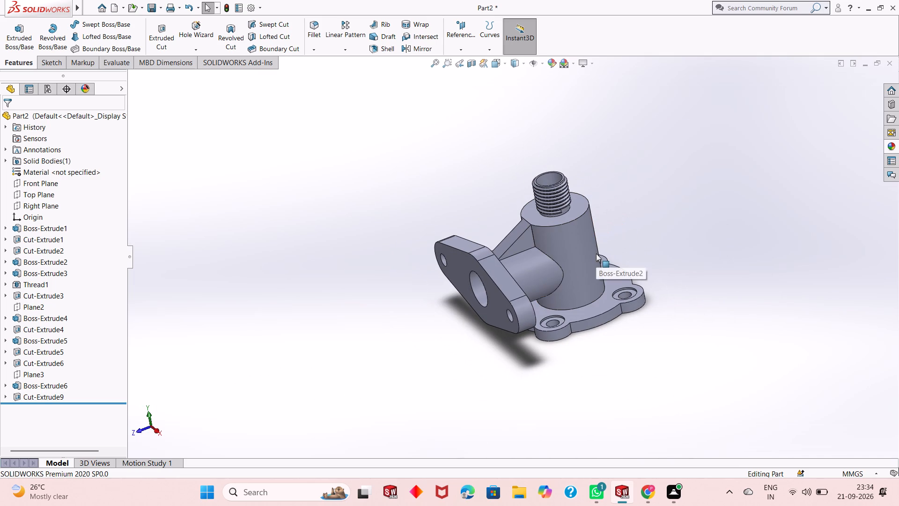
scroll(596, 253, up, 1)
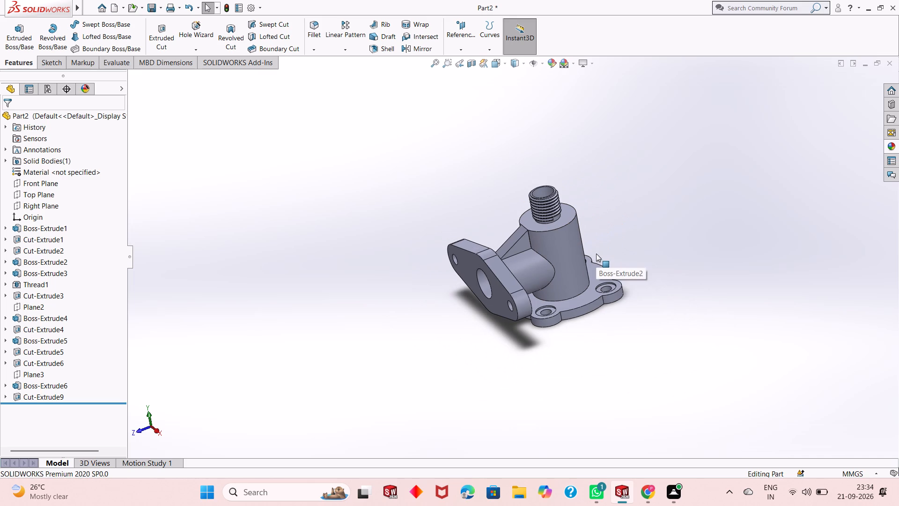
scroll(596, 253, up, 1)
scroll(543, 232, down, 2)
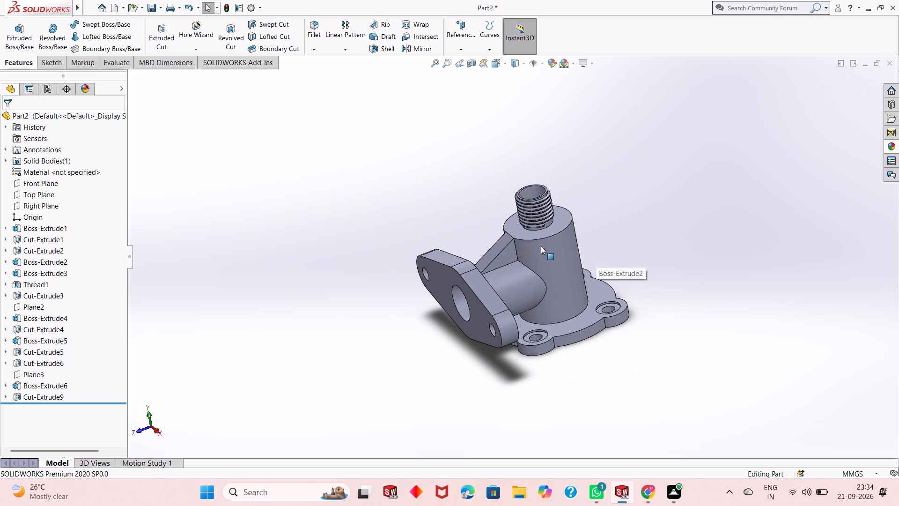
middle_drag(522, 284, 531, 277)
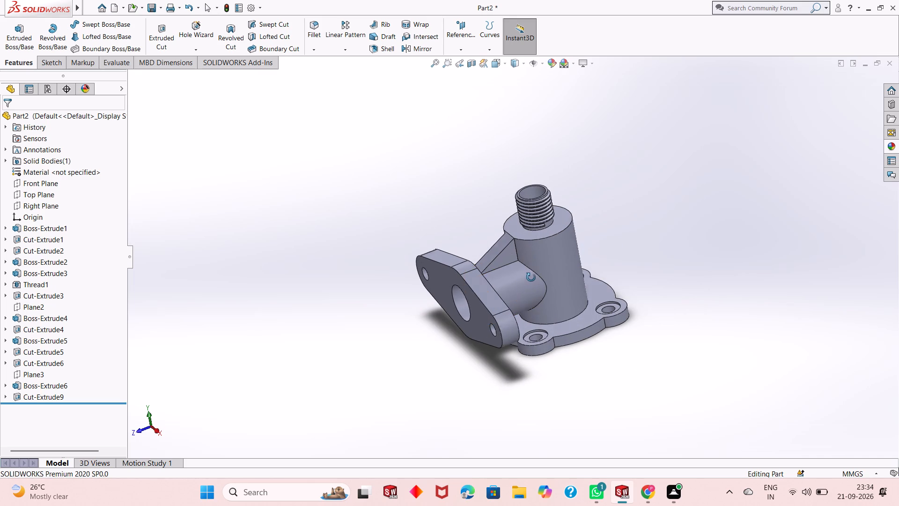
middle_drag(531, 277, 531, 277)
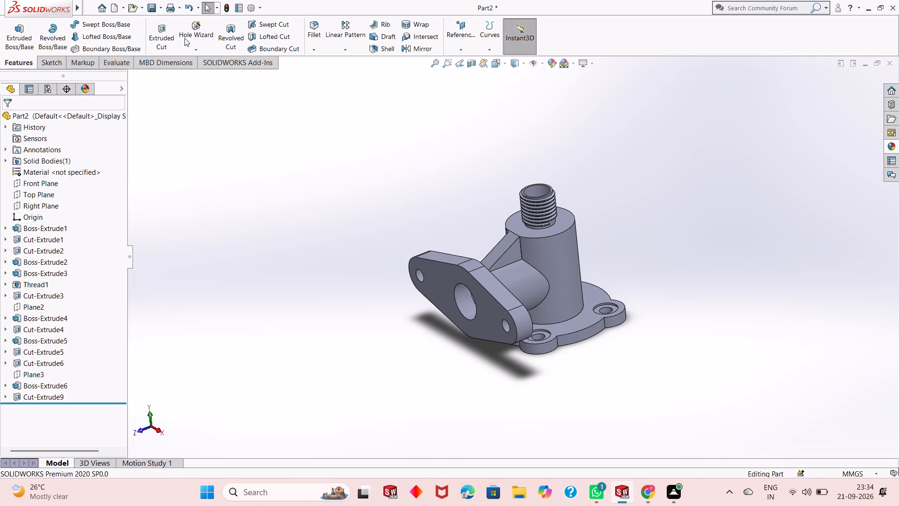
Fillet the edge where the horizontal side-flange boss meets the upright cylinder with a symmetric 2 mm radius.
click(313, 36)
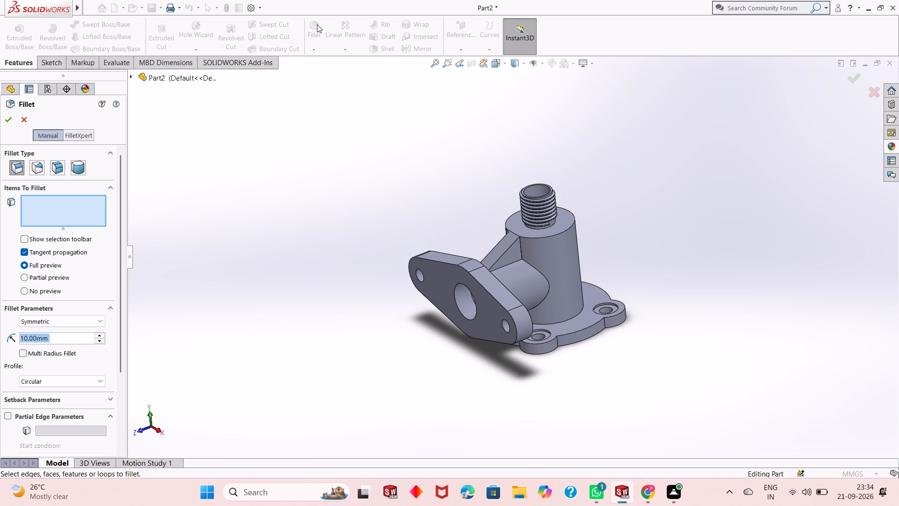
scroll(314, 22, down, 1)
scroll(314, 22, up, 1)
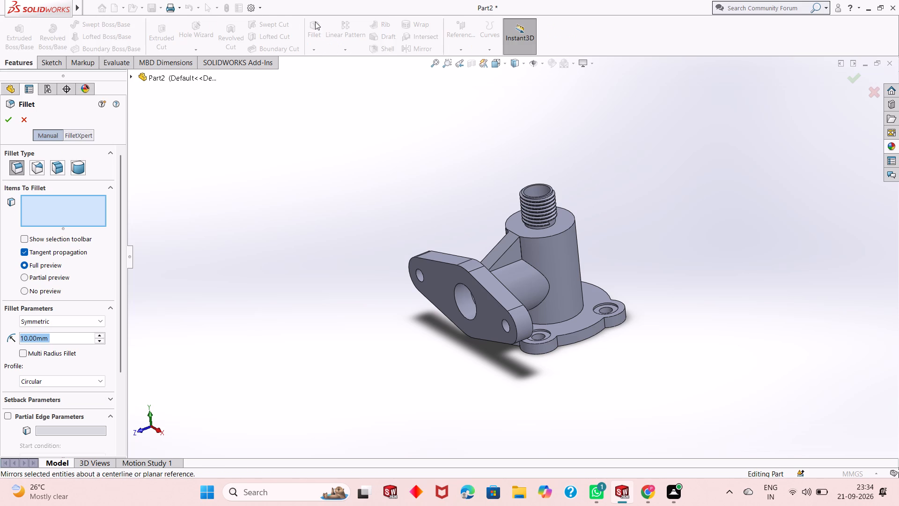
scroll(335, 56, down, 1)
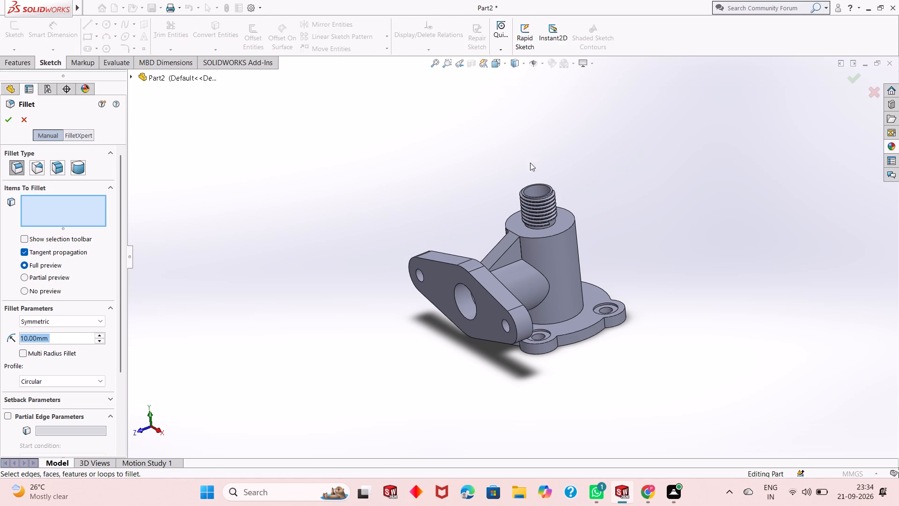
scroll(503, 178, up, 2)
scroll(502, 179, down, 1)
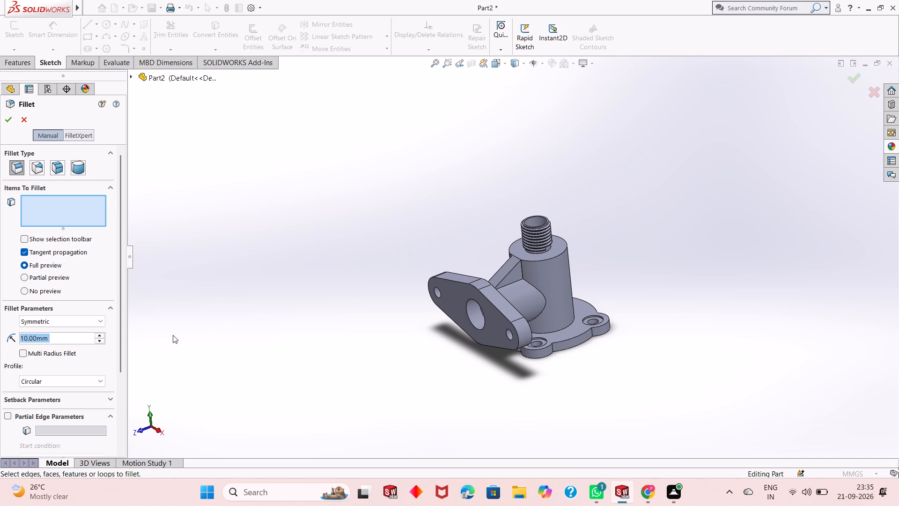
key(2)
key(Return)
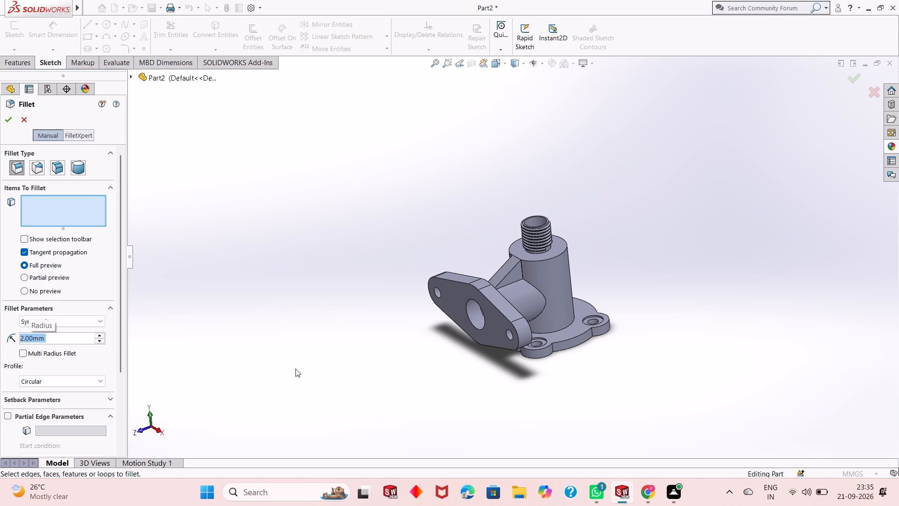
scroll(329, 391, up, 2)
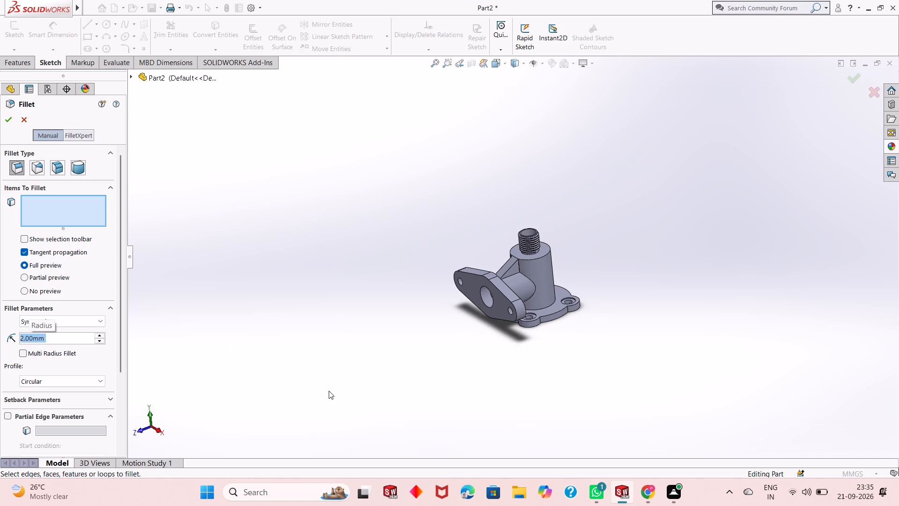
scroll(329, 391, up, 1)
scroll(505, 322, down, 2)
scroll(537, 209, down, 2)
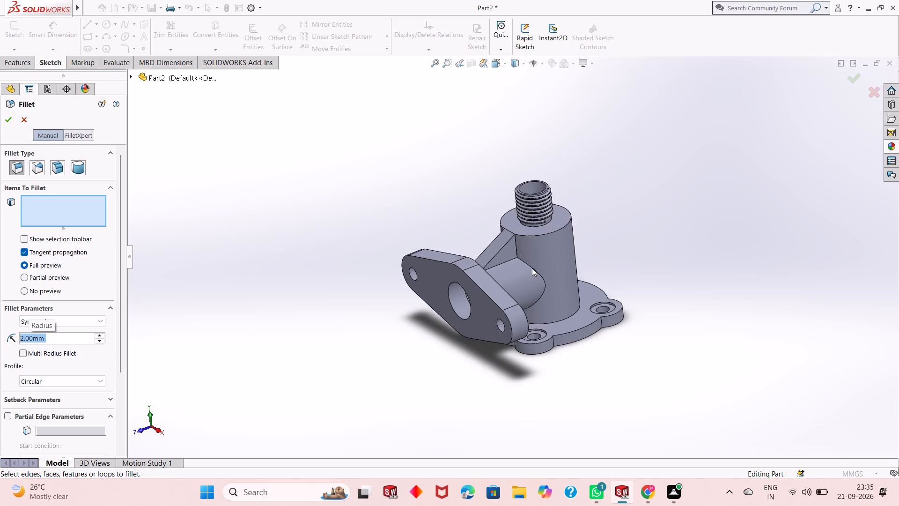
scroll(532, 268, down, 4)
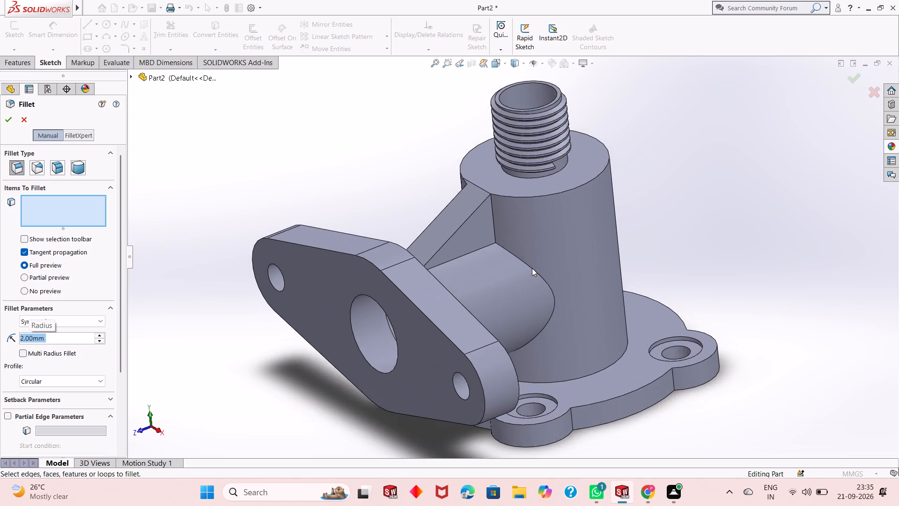
scroll(532, 268, up, 2)
scroll(532, 268, down, 1)
scroll(532, 268, up, 1)
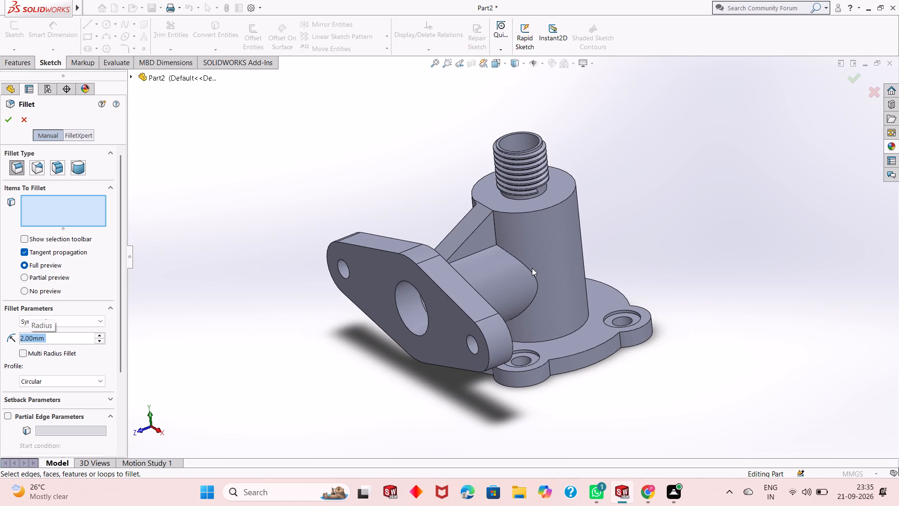
scroll(532, 268, up, 1)
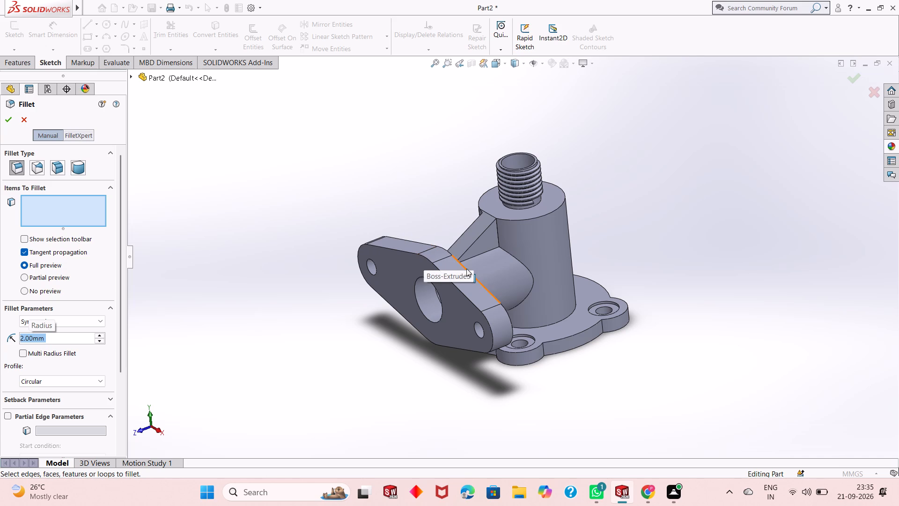
click(528, 269)
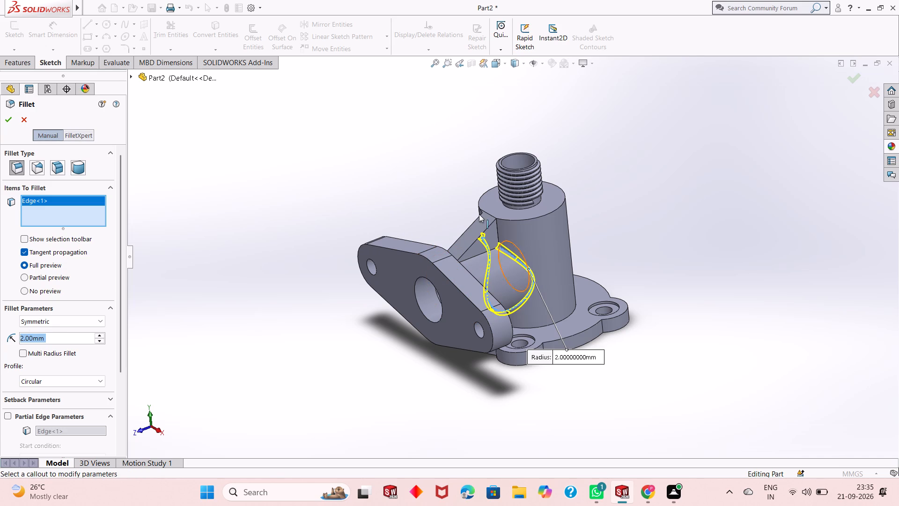
click(3, 121)
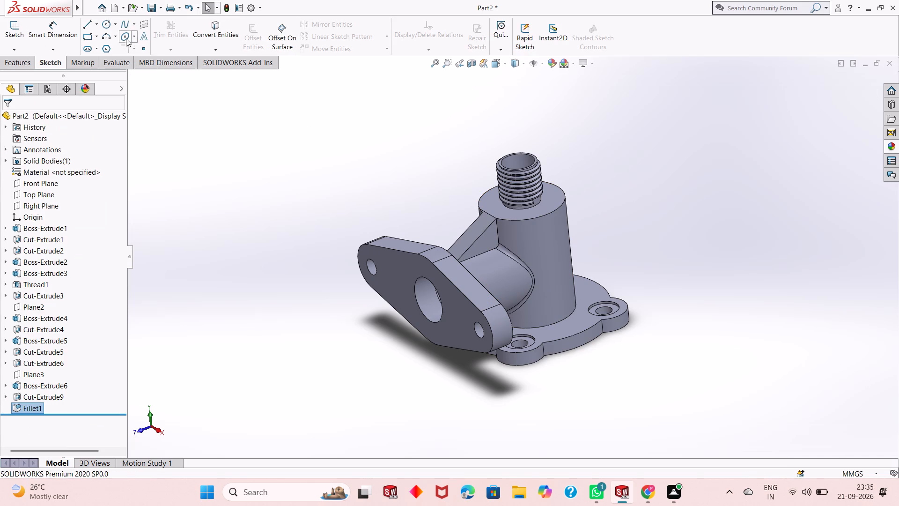
Fillet the circular edge where the upright cylinder meets the four-lobed base plate with a 2 mm radius.
click(20, 68)
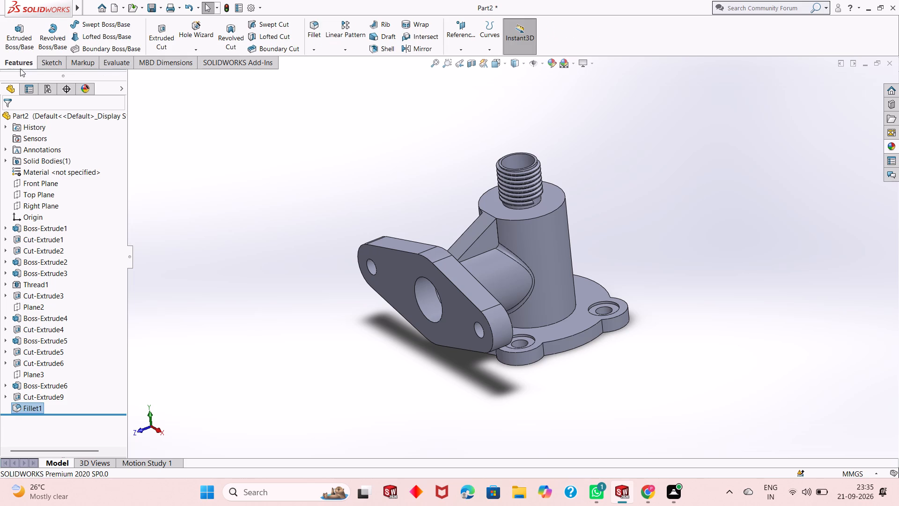
click(314, 32)
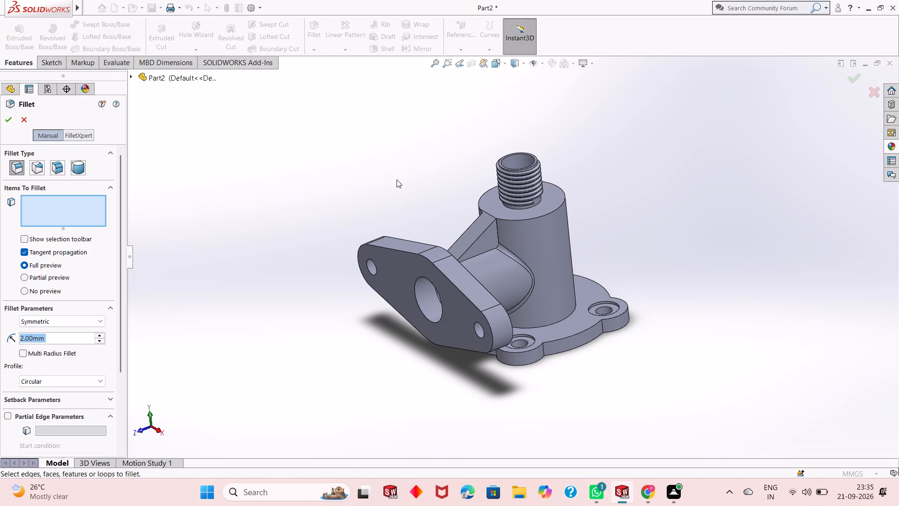
click(545, 327)
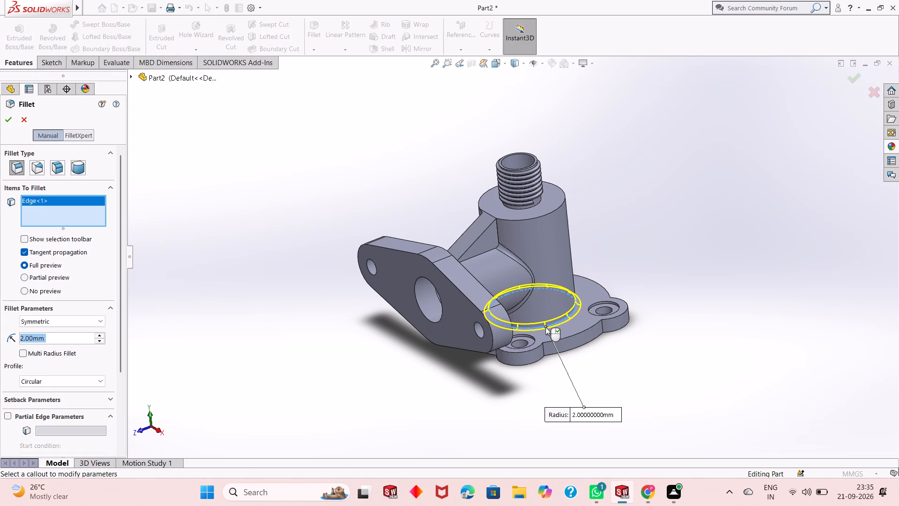
click(10, 122)
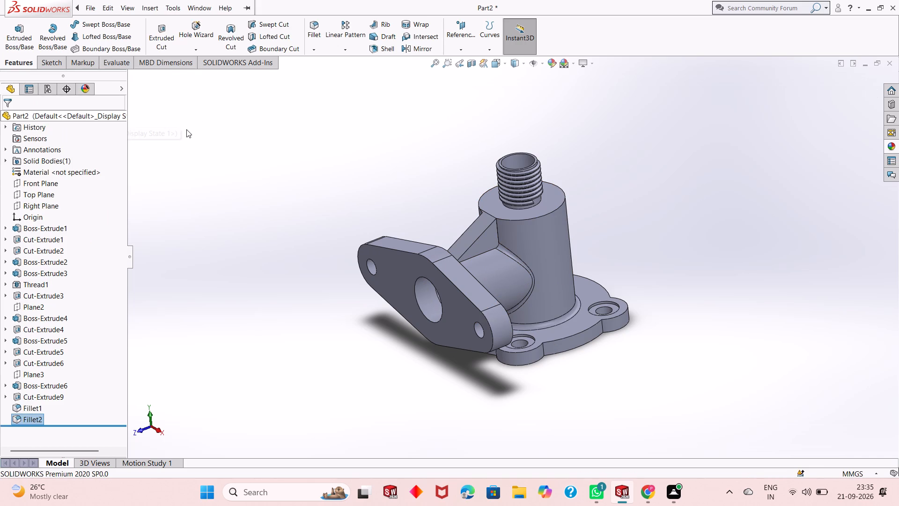
Examine the fillets at the cylinder's base and at its junction with the side-flange boss.
scroll(437, 233, down, 2)
scroll(437, 233, up, 3)
scroll(504, 265, up, 2)
scroll(559, 286, down, 2)
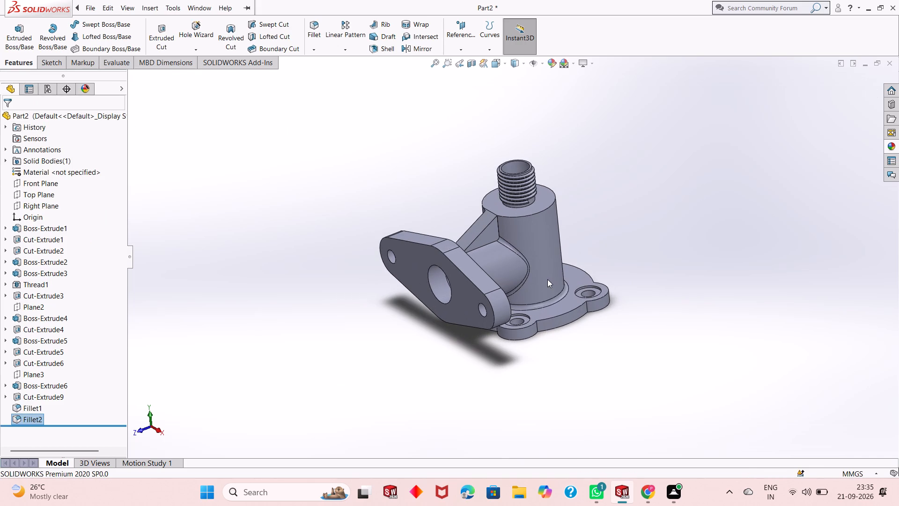
middle_click(547, 279)
scroll(528, 267, down, 1)
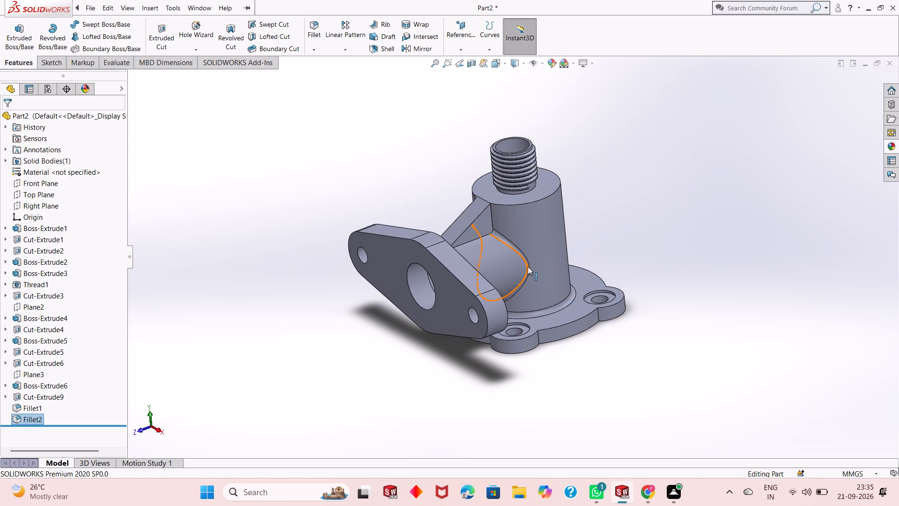
scroll(527, 266, up, 1)
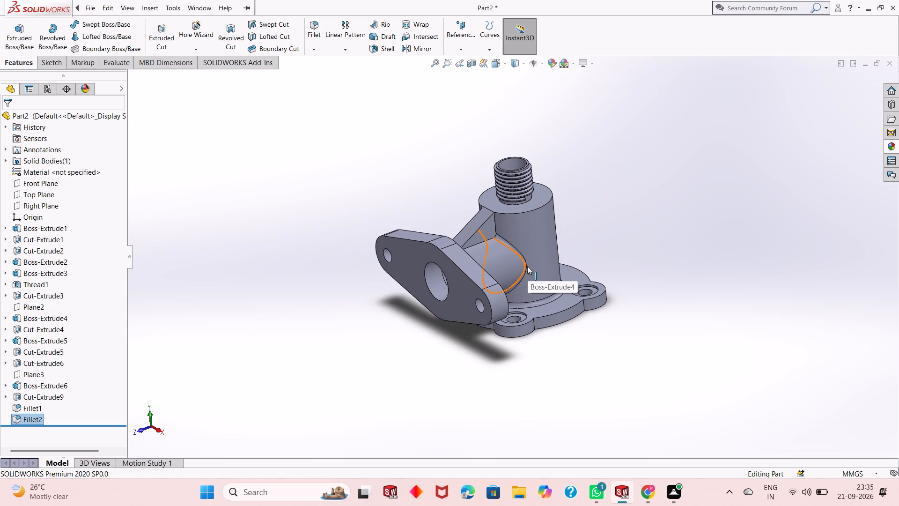
scroll(527, 266, up, 1)
scroll(527, 266, down, 1)
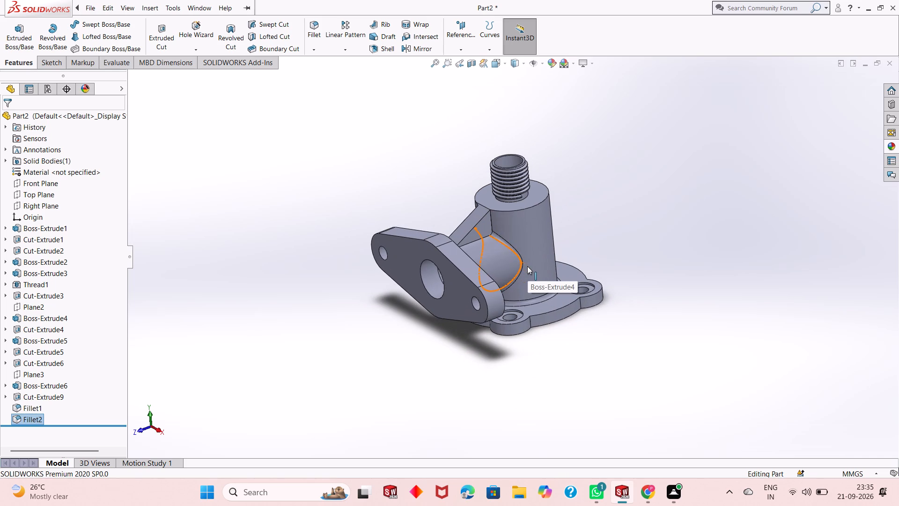
scroll(527, 266, up, 1)
scroll(527, 266, down, 1)
middle_drag(539, 248, 538, 255)
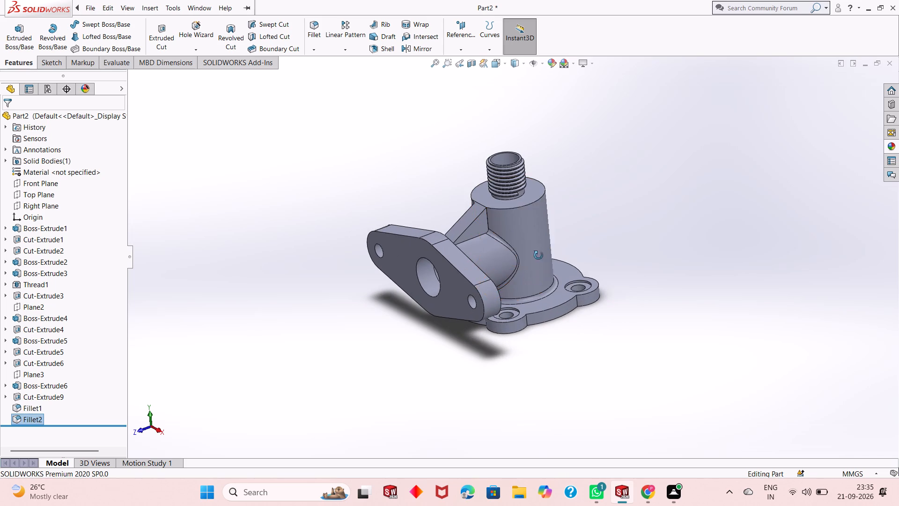
middle_drag(538, 255, 530, 279)
scroll(516, 269, down, 3)
scroll(522, 264, up, 2)
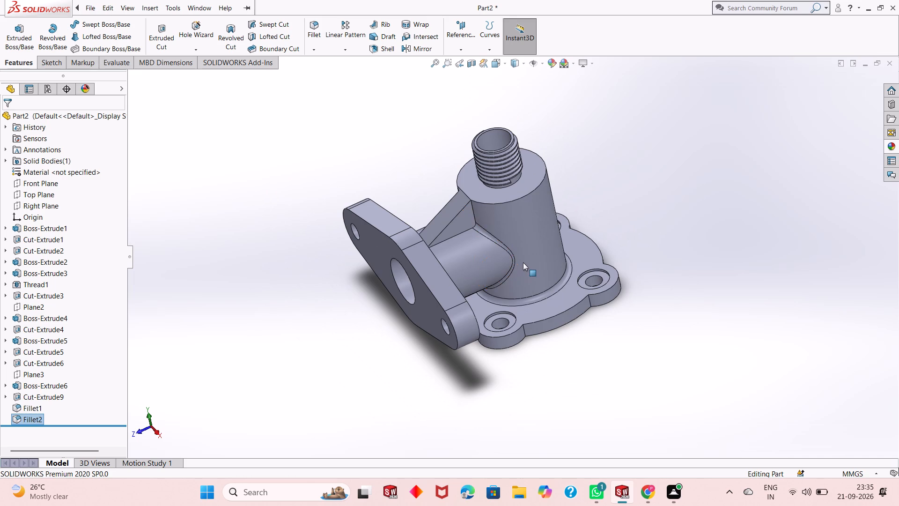
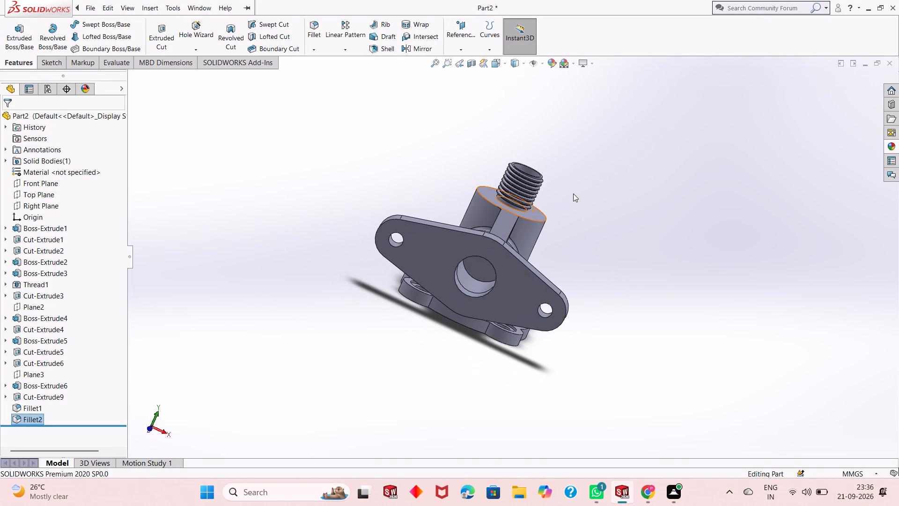
Examine the oval side flange, its holes, the cylindrical body and the base plate from several angles.
middle_drag(582, 235, 604, 207)
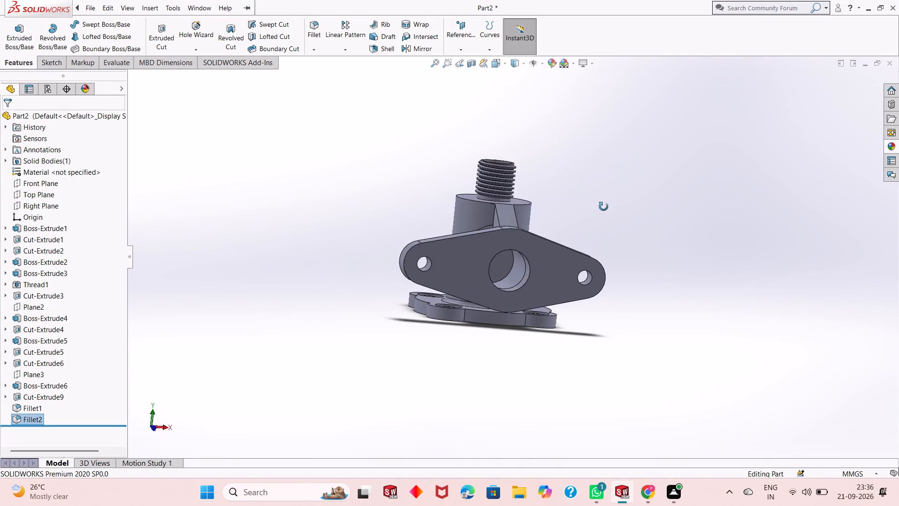
middle_drag(604, 207, 591, 182)
scroll(508, 260, down, 3)
scroll(496, 260, up, 1)
middle_drag(496, 260, 518, 257)
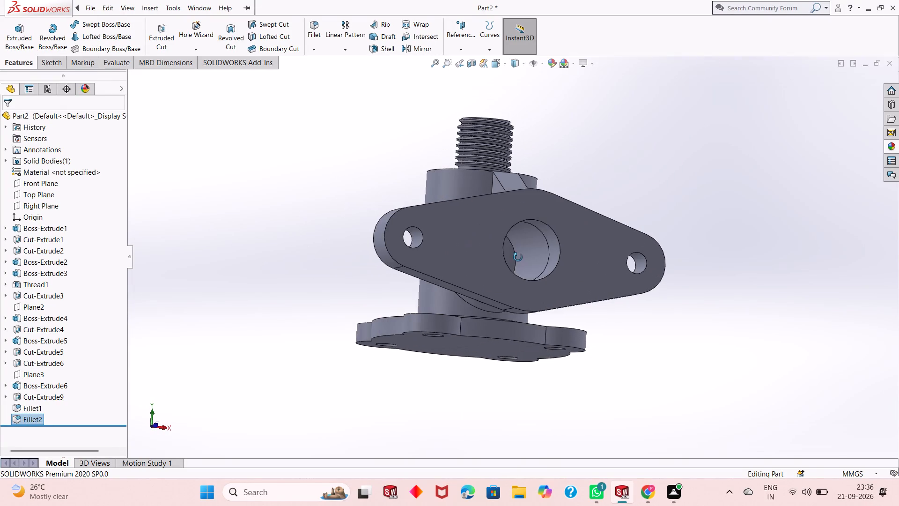
middle_drag(518, 257, 518, 257)
scroll(518, 254, down, 1)
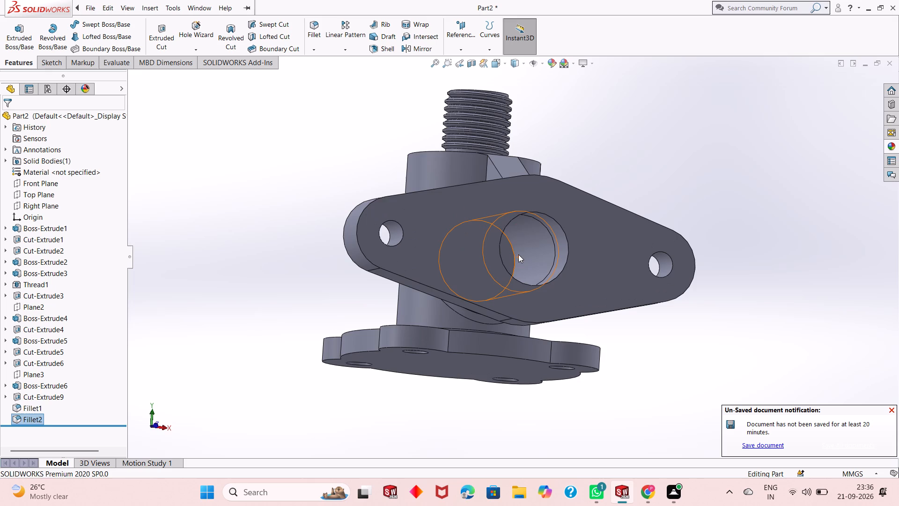
middle_drag(518, 255, 447, 272)
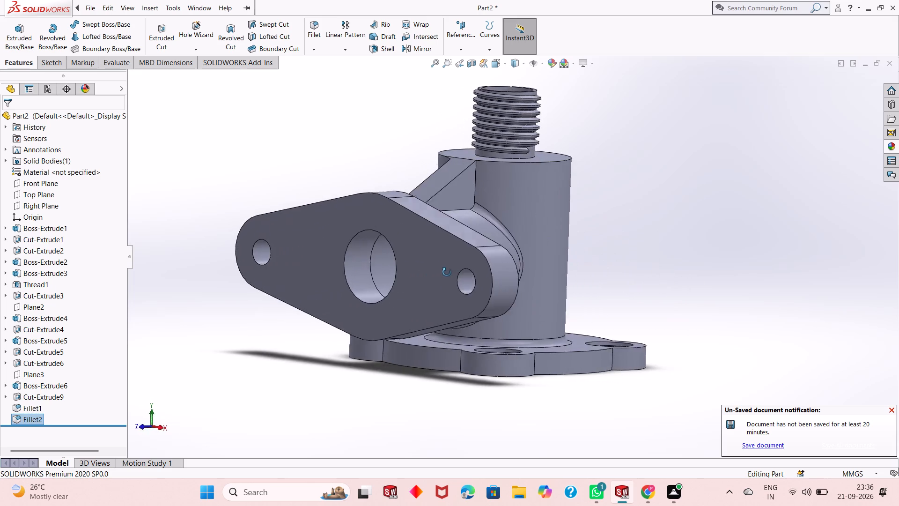
middle_drag(447, 272, 577, 254)
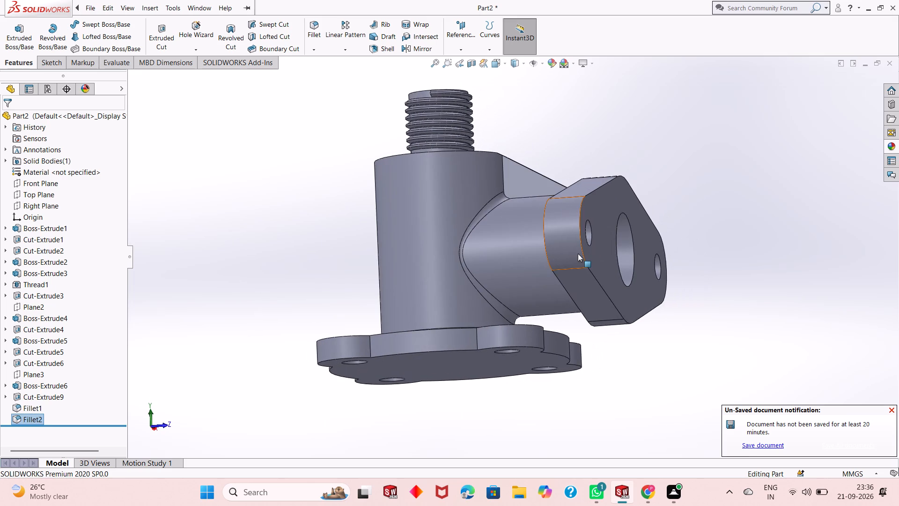
scroll(578, 253, down, 2)
middle_drag(578, 253, 584, 322)
scroll(574, 301, up, 6)
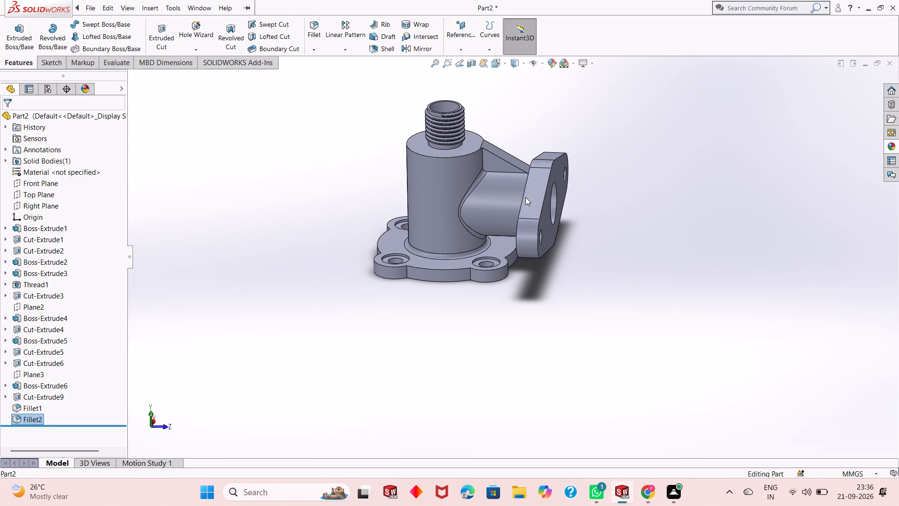
scroll(527, 169, down, 2)
middle_drag(513, 198, 519, 175)
scroll(457, 204, down, 1)
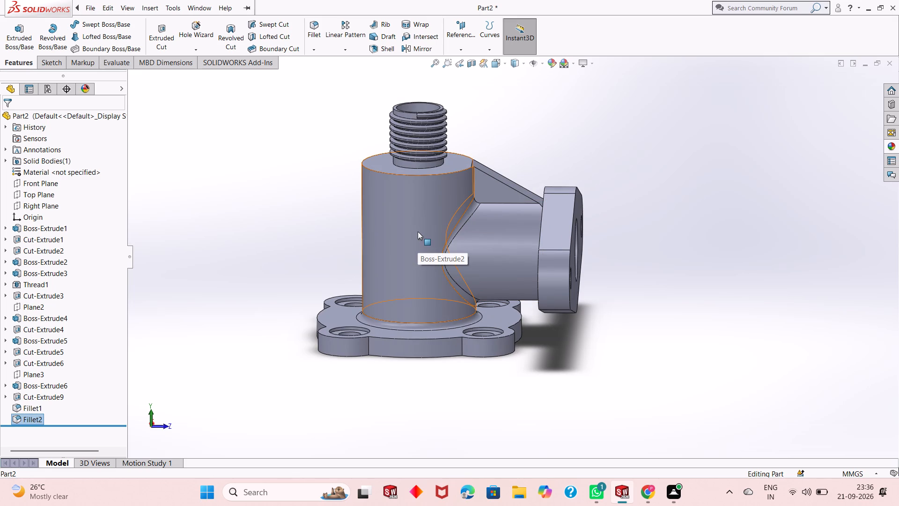
Examine the threaded neck and its bore at the top of the cylindrical body.
scroll(418, 230, up, 2)
middle_drag(436, 189, 437, 242)
scroll(437, 242, up, 1)
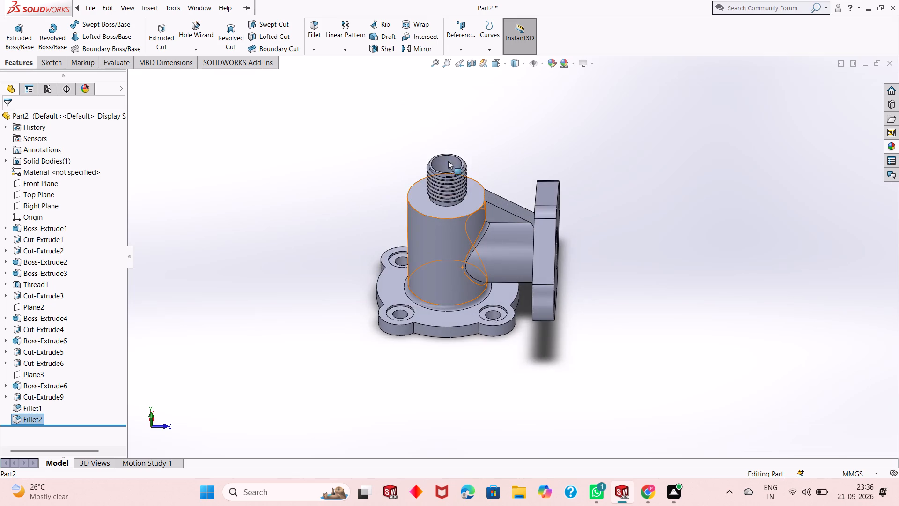
scroll(448, 161, down, 4)
scroll(479, 242, down, 2)
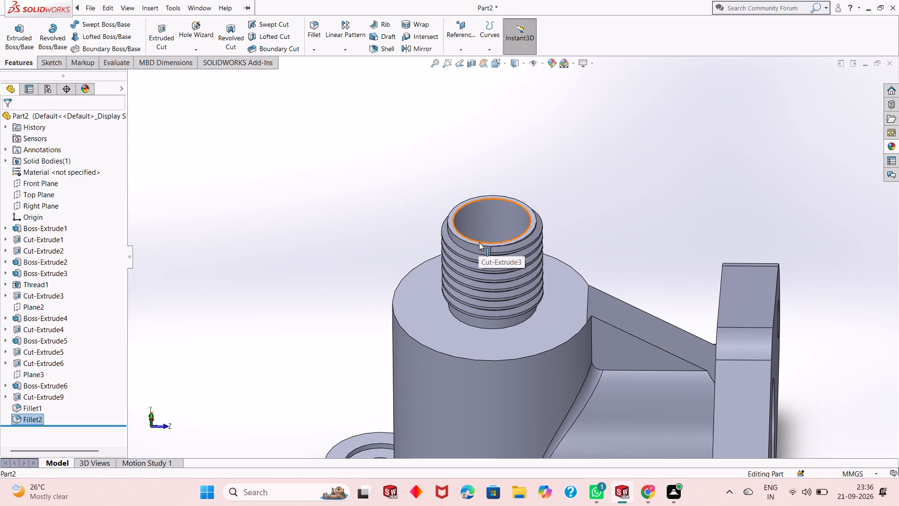
scroll(479, 242, up, 4)
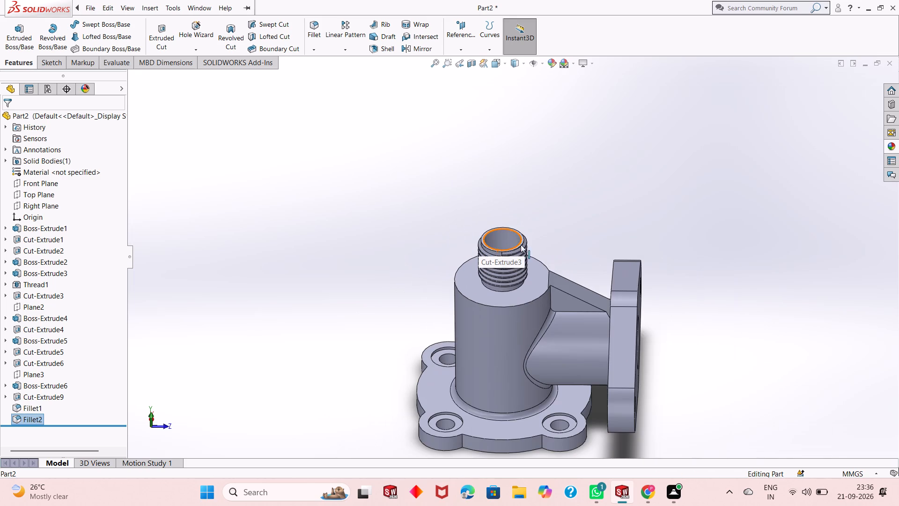
scroll(516, 233, up, 1)
scroll(556, 269, down, 1)
scroll(544, 242, up, 2)
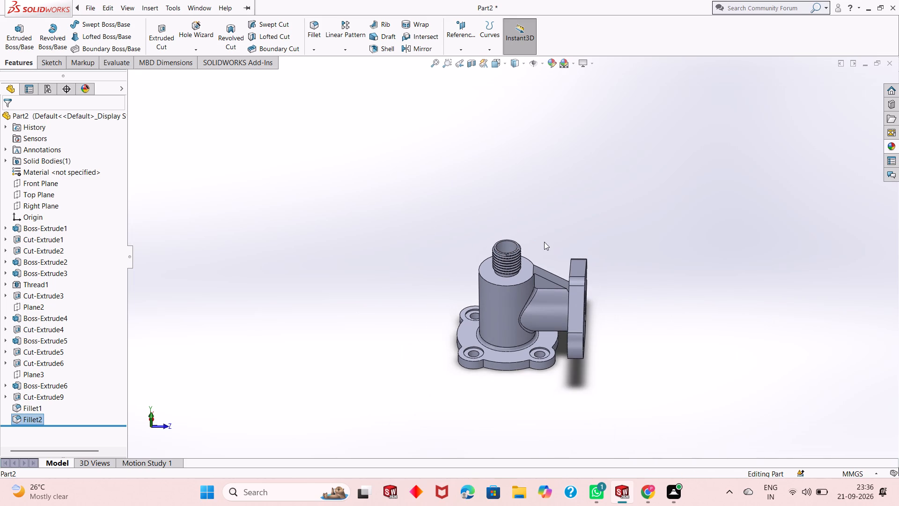
scroll(511, 257, up, 2)
scroll(507, 262, down, 2)
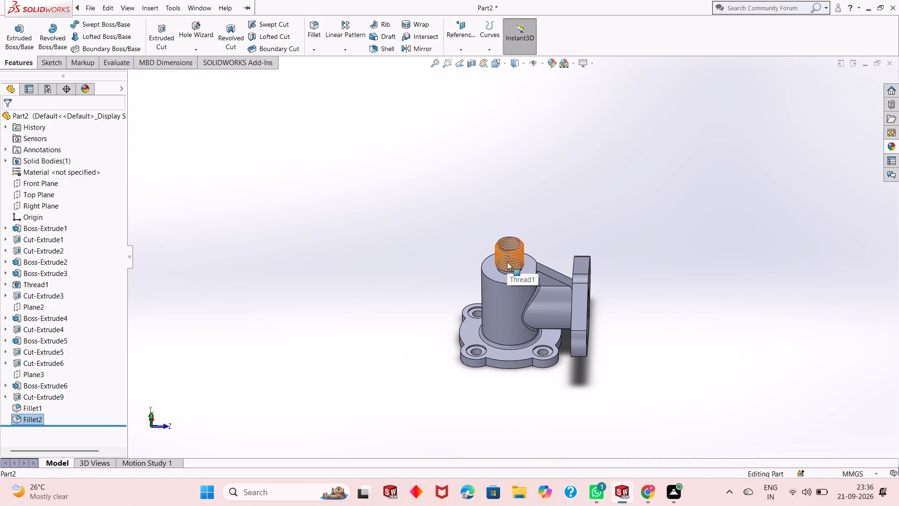
scroll(507, 262, down, 2)
scroll(507, 262, up, 1)
scroll(564, 276, up, 2)
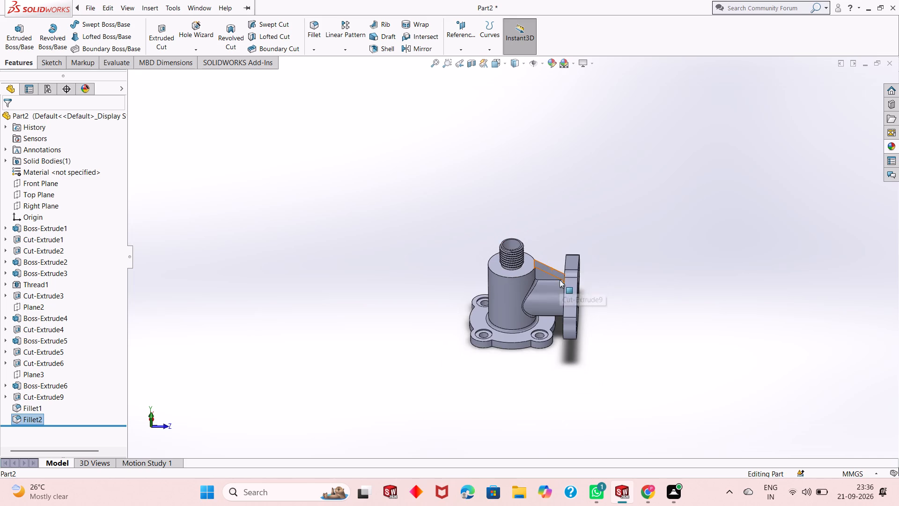
scroll(560, 280, down, 3)
Examine the side branch with its oval flange, central bore, support rib and filleted junction from all around.
middle_drag(531, 233, 521, 266)
scroll(518, 272, down, 4)
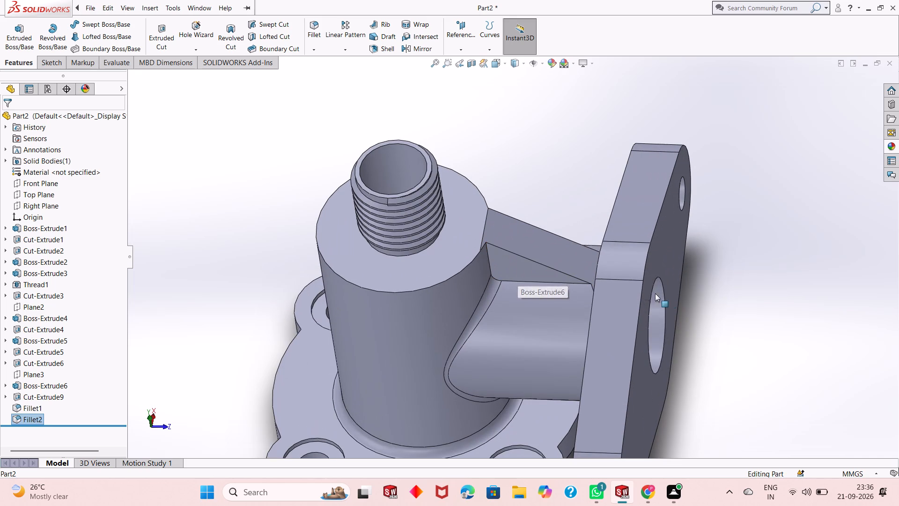
middle_drag(666, 295, 626, 296)
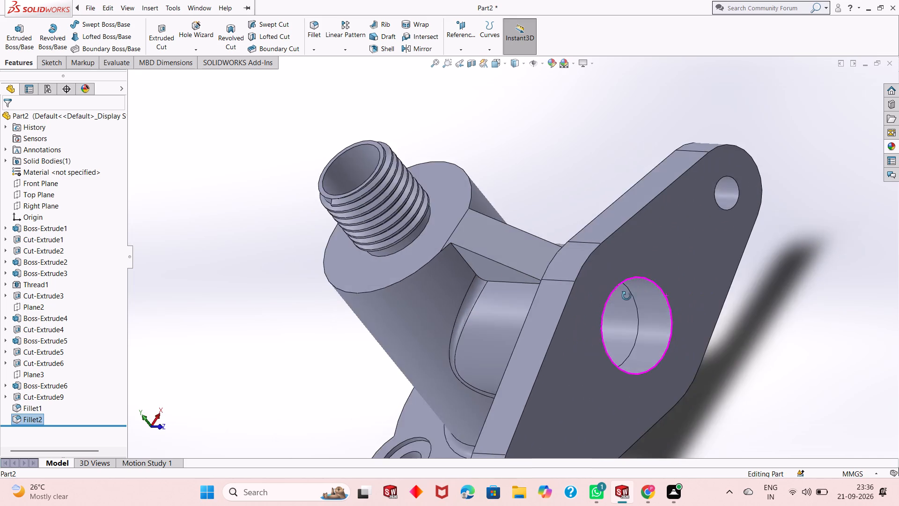
middle_drag(626, 296, 593, 312)
scroll(590, 309, up, 2)
middle_drag(634, 283, 702, 216)
scroll(700, 220, up, 1)
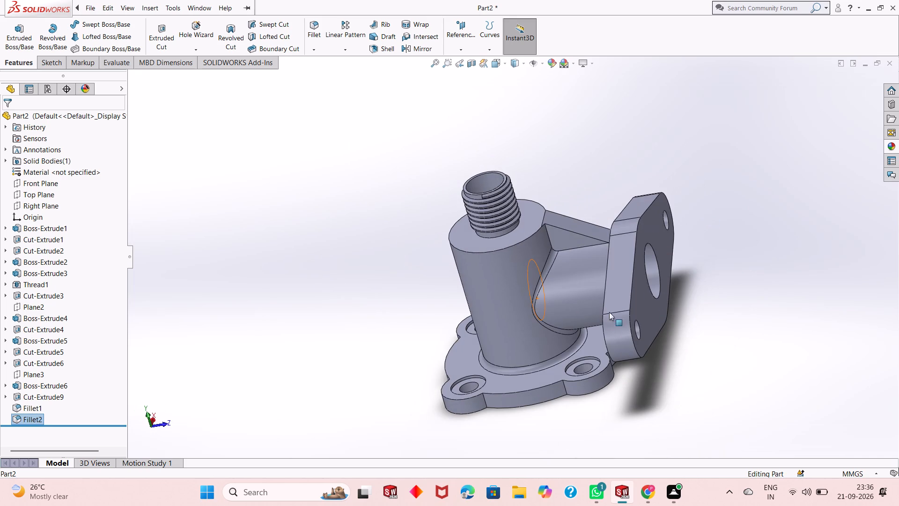
middle_drag(609, 320, 420, 315)
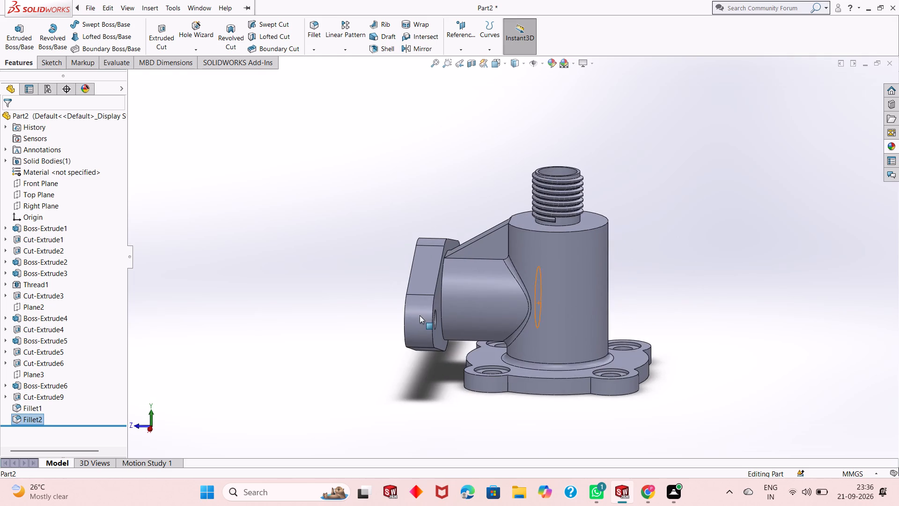
scroll(543, 256, down, 1)
scroll(543, 256, up, 1)
middle_drag(543, 256, 597, 294)
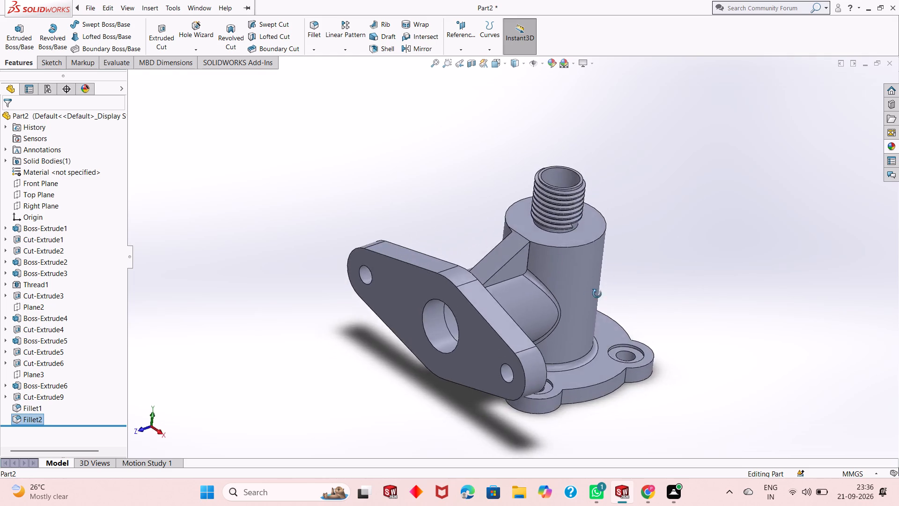
middle_drag(597, 294, 619, 325)
scroll(619, 325, up, 1)
scroll(534, 260, down, 2)
scroll(524, 289, up, 1)
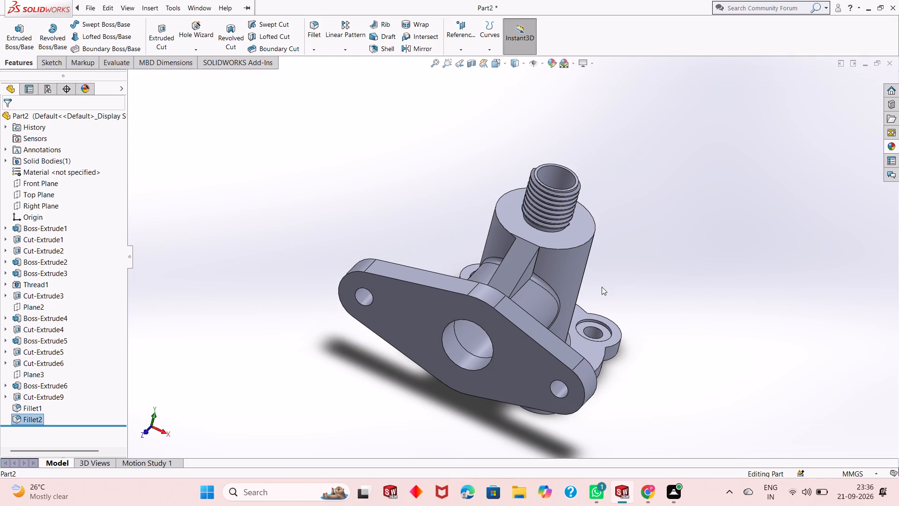
scroll(601, 291, down, 1)
scroll(601, 291, up, 2)
scroll(557, 315, down, 2)
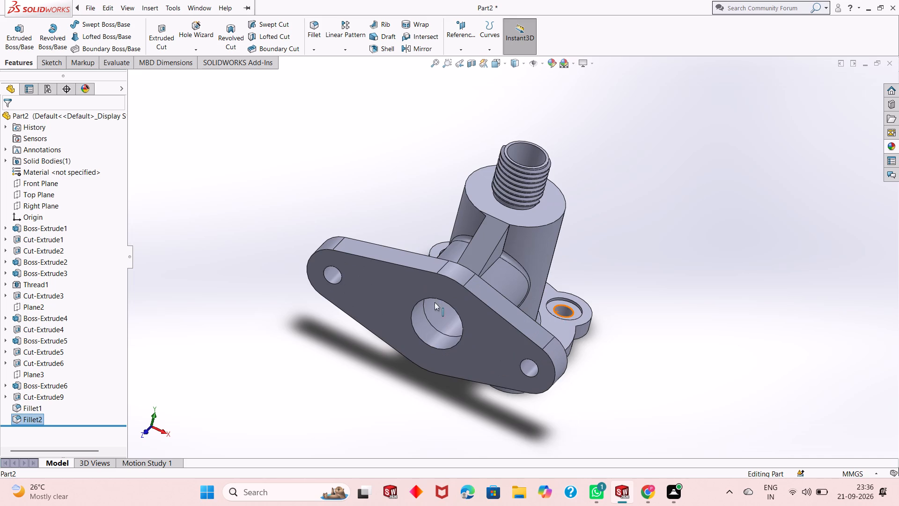
scroll(341, 309, down, 1)
scroll(343, 310, up, 3)
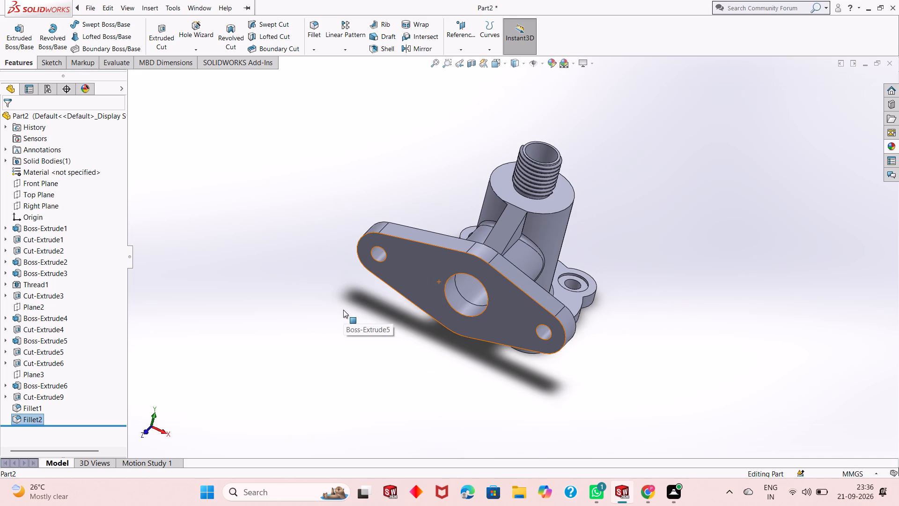
scroll(343, 310, up, 1)
scroll(553, 174, down, 2)
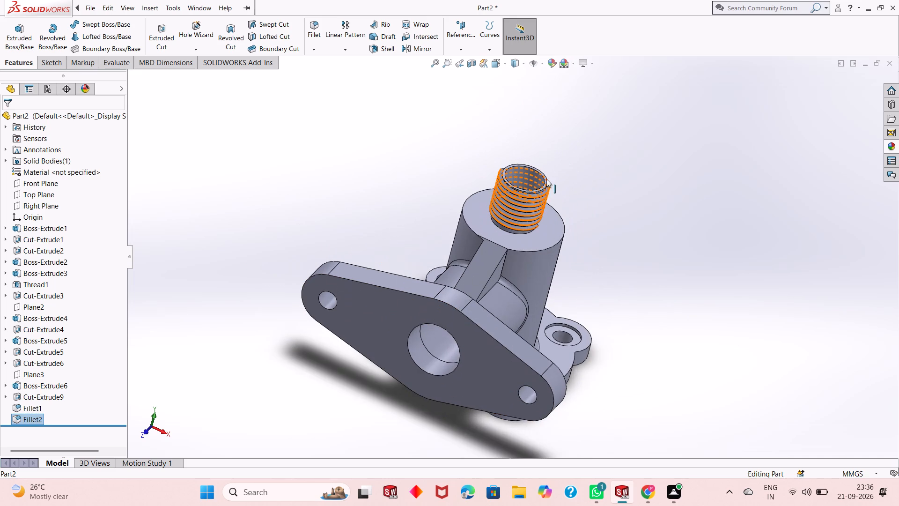
middle_drag(545, 236, 521, 244)
scroll(515, 244, up, 2)
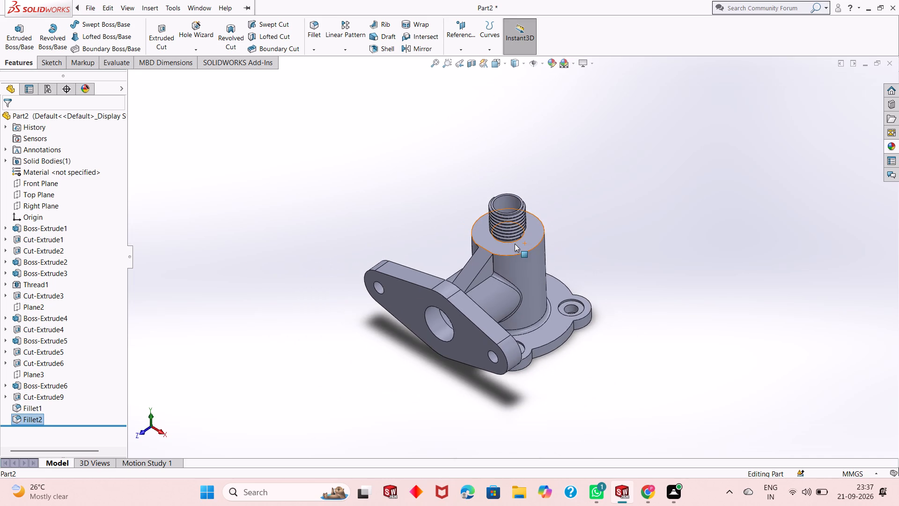
Inspect the thread runout and the inside of the neck bore close up from above.
scroll(515, 244, down, 3)
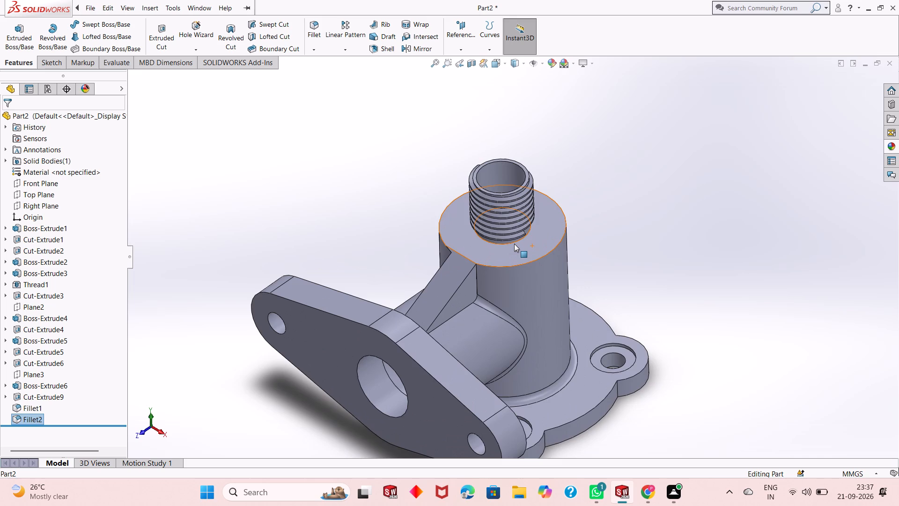
scroll(514, 244, down, 3)
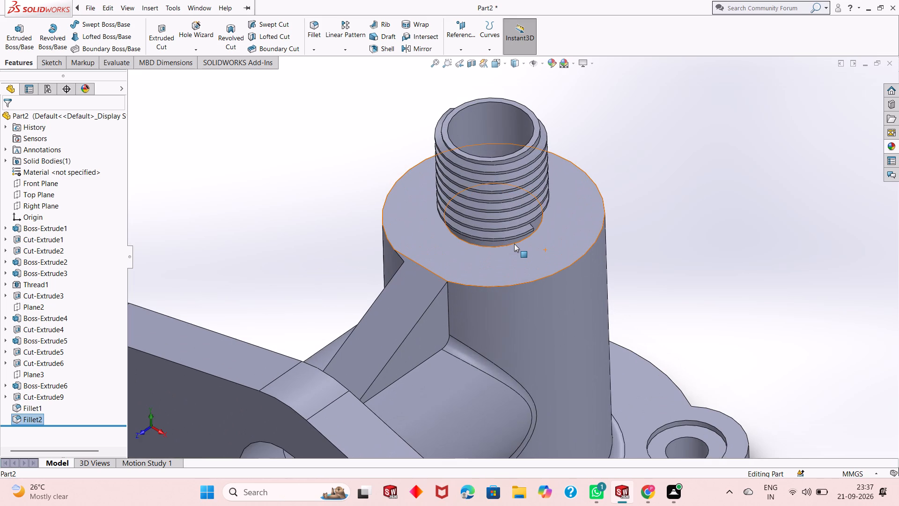
scroll(514, 244, down, 1)
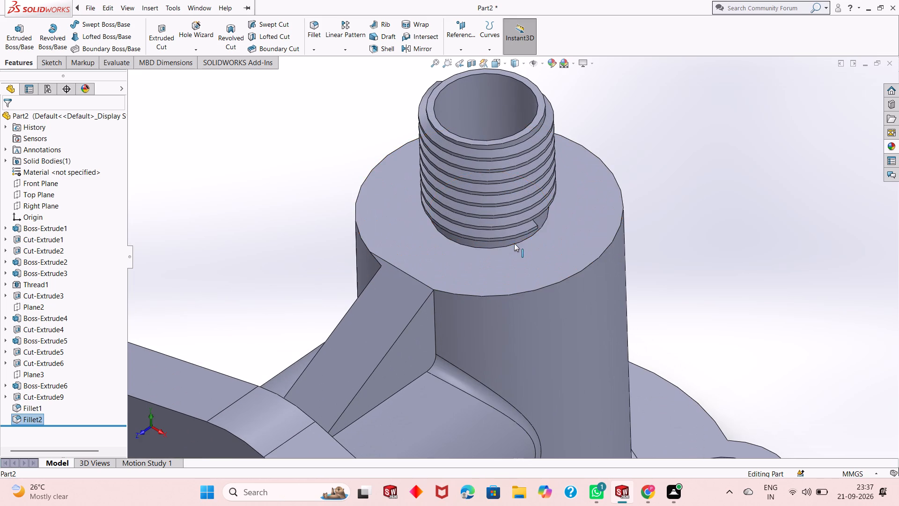
middle_drag(514, 243, 512, 277)
scroll(513, 207, up, 1)
middle_drag(513, 207, 508, 269)
scroll(469, 166, down, 3)
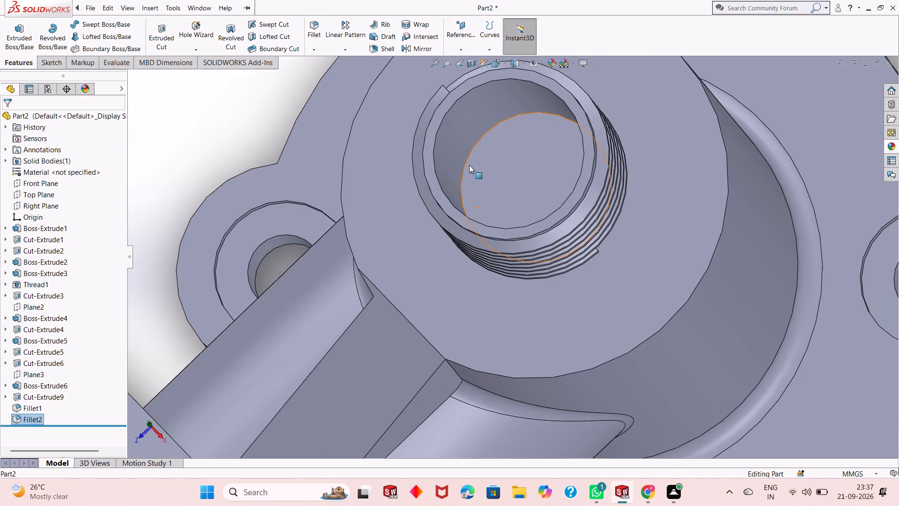
scroll(511, 164, up, 3)
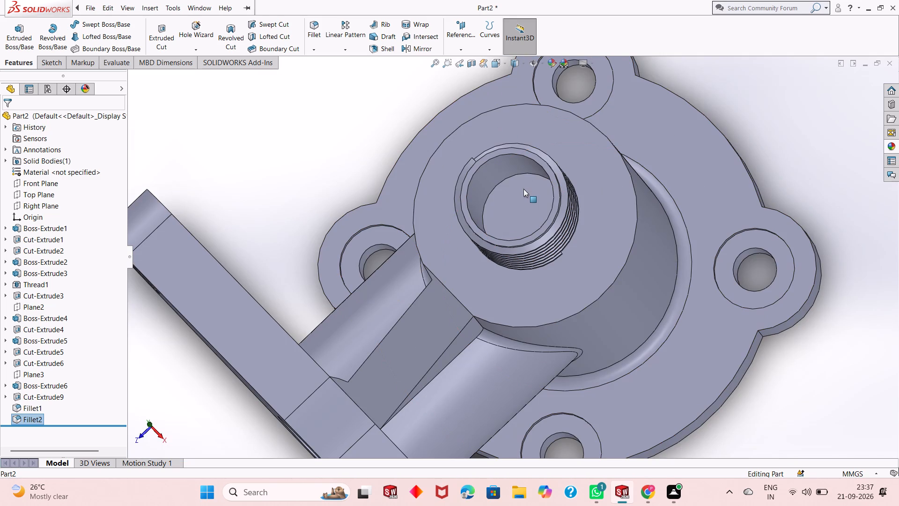
Inspect the part normal to the cylinder's top face and in the standard top, right and left views.
key(ctrl+8)
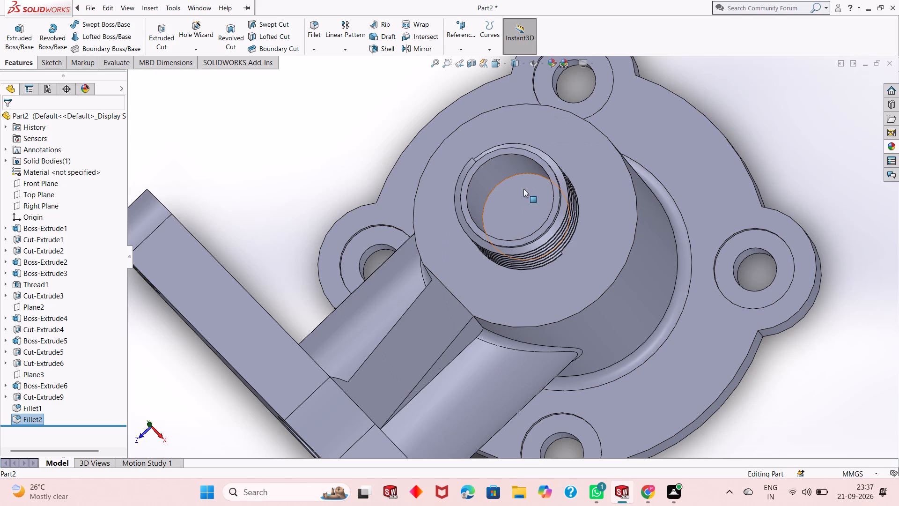
key(ctrl+8)
key(Escape)
key(Escape)
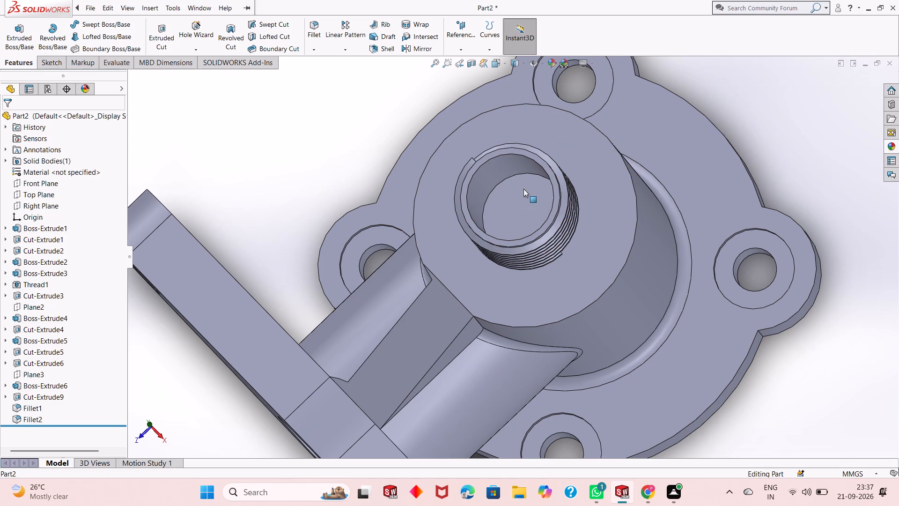
key(ctrl+8)
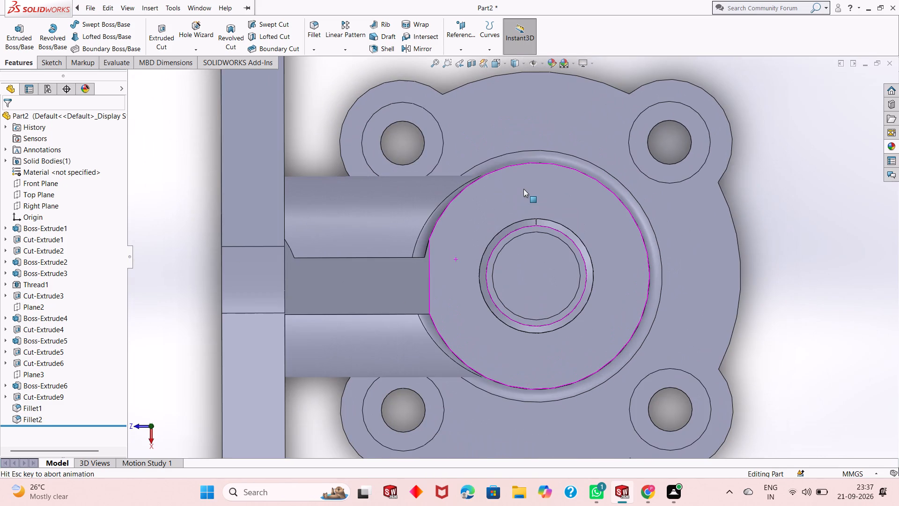
key(ctrl+5)
key(ctrl+4)
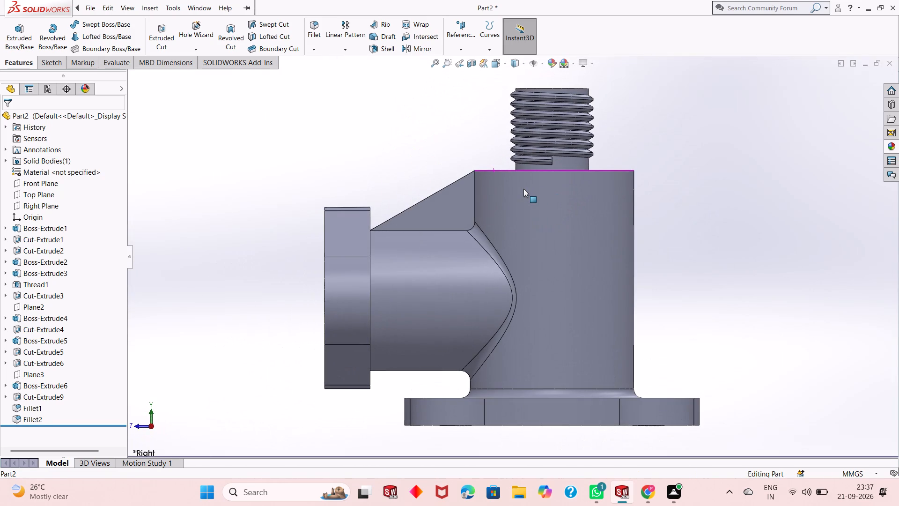
key(ctrl+3)
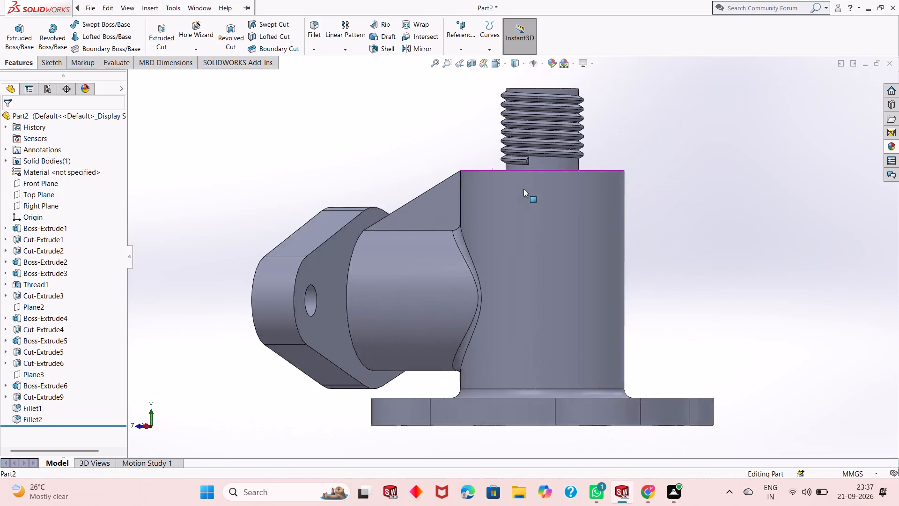
scroll(513, 202, up, 2)
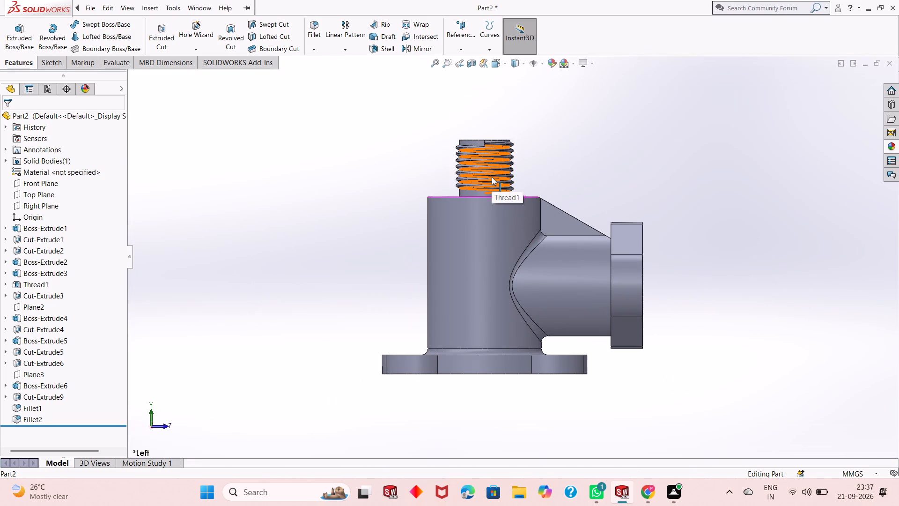
Inspect the whole part side-on in the standard left and right views.
key(ctrl+3)
key(ctrl+4)
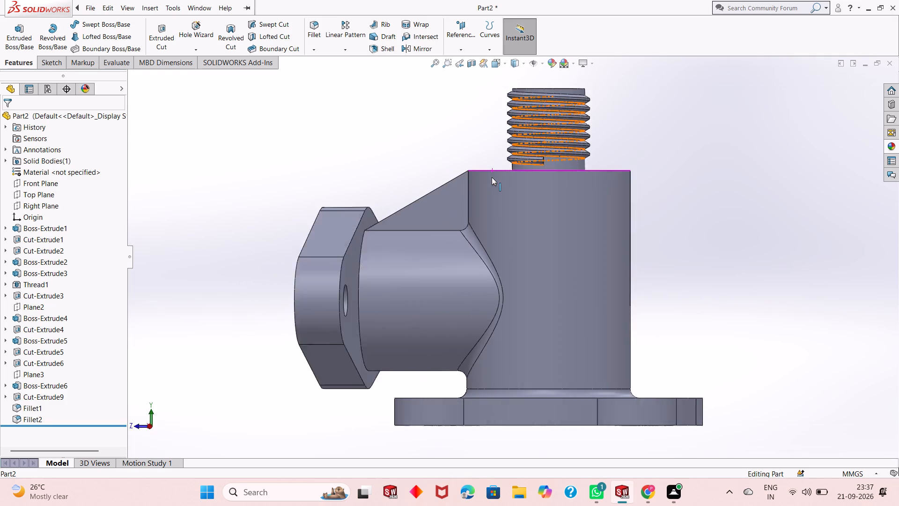
scroll(492, 177, up, 3)
click(579, 178)
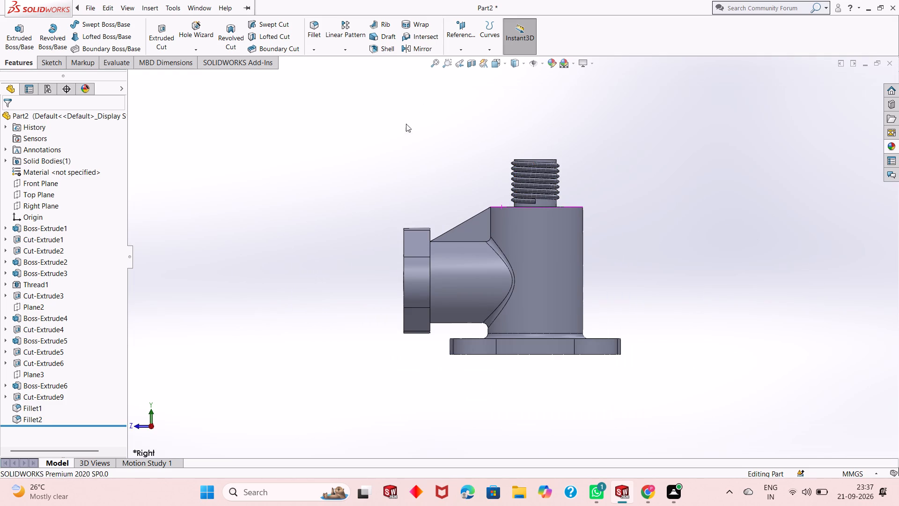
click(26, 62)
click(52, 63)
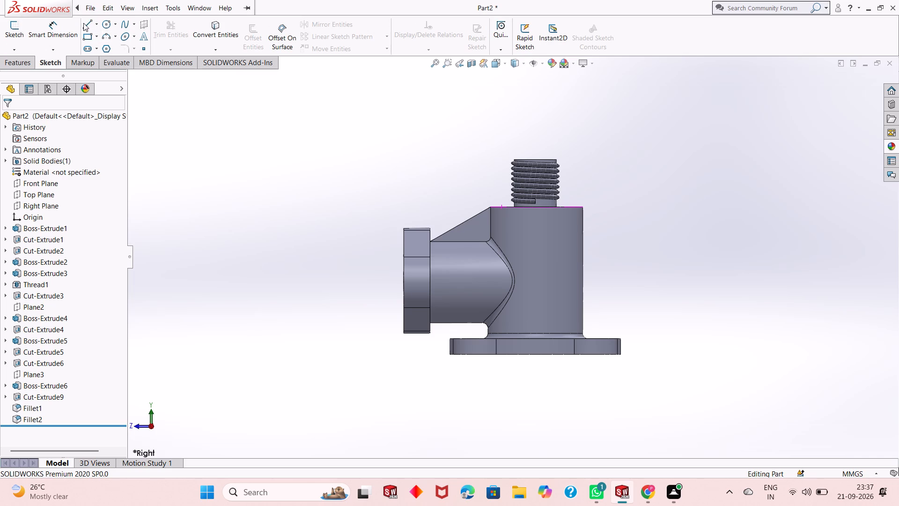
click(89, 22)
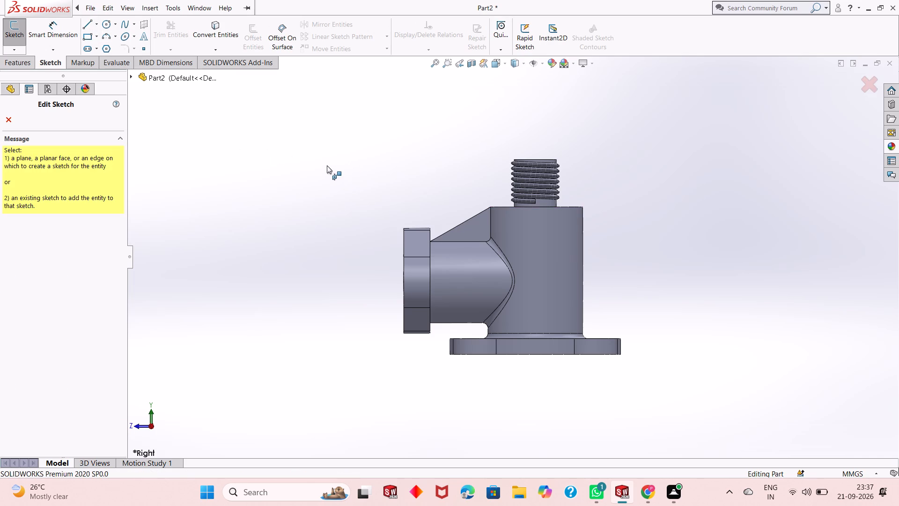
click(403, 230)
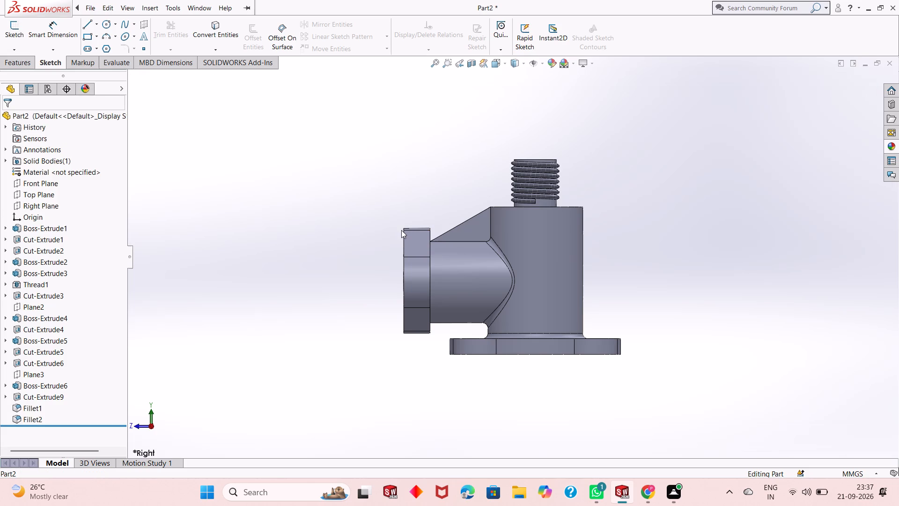
Examine the side flange, support rib, filleted branch junction and bolt base from the side and at an angle.
scroll(402, 230, up, 5)
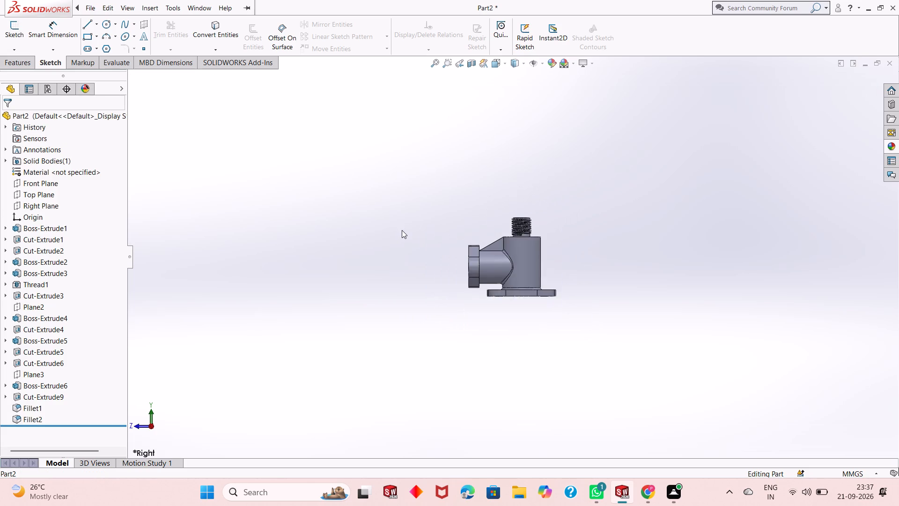
scroll(402, 230, up, 3)
scroll(551, 271, down, 4)
scroll(481, 248, down, 3)
scroll(452, 206, down, 3)
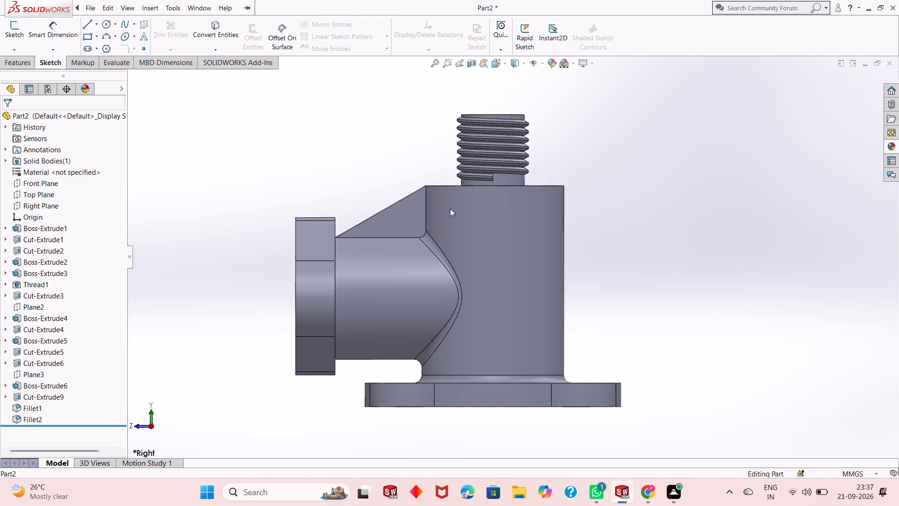
scroll(447, 214, up, 3)
middle_drag(464, 239, 479, 295)
scroll(478, 294, up, 1)
scroll(474, 282, down, 4)
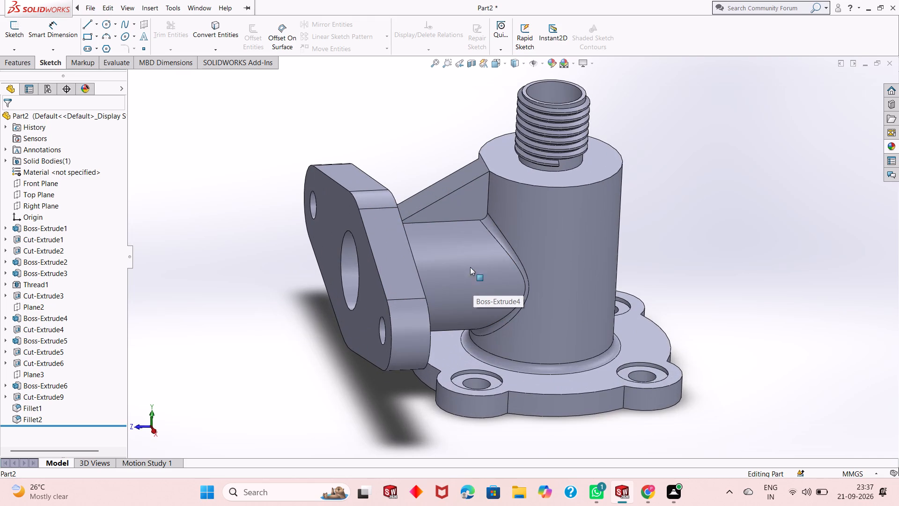
scroll(455, 248, up, 1)
middle_drag(454, 248, 460, 210)
scroll(461, 208, down, 1)
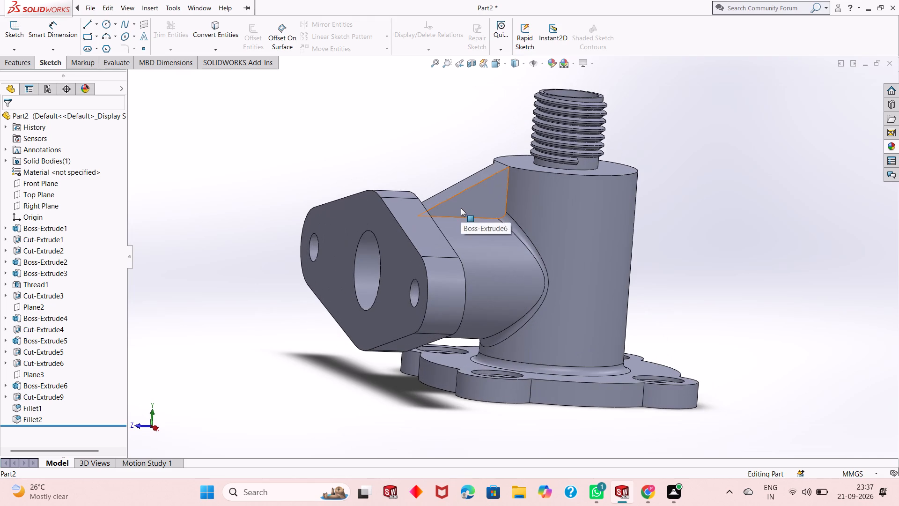
Cut a section view through the part along the Front Plane.
click(466, 66)
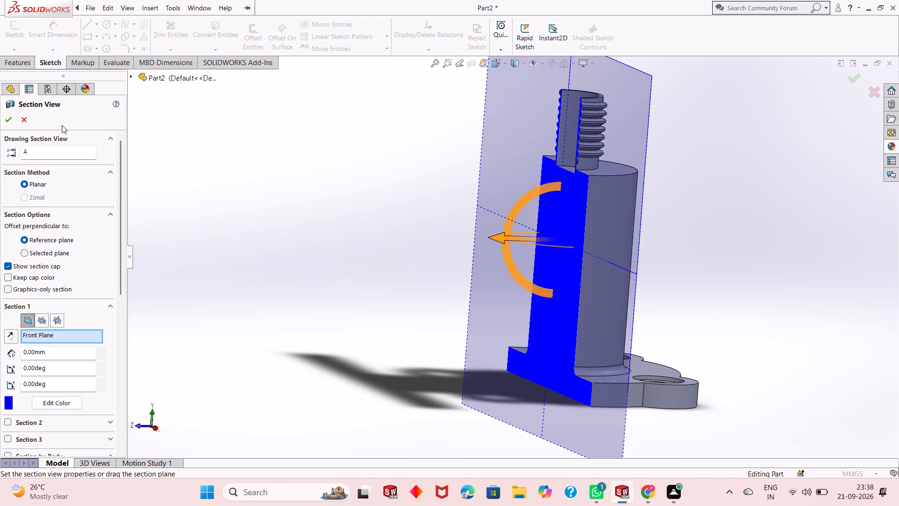
click(7, 123)
click(312, 183)
Examine the sectioned threaded neck, its bore depth and thread profile, and turn the section view off.
middle_drag(470, 230, 480, 225)
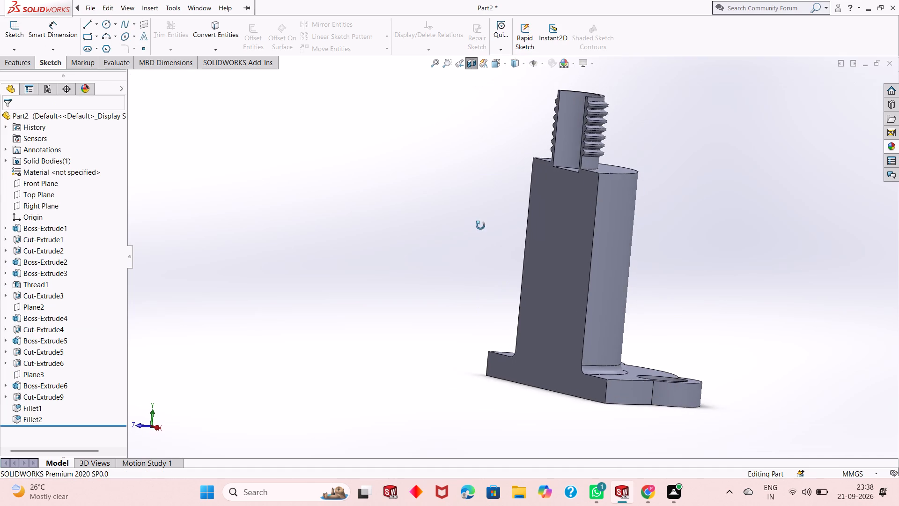
middle_drag(480, 225, 517, 238)
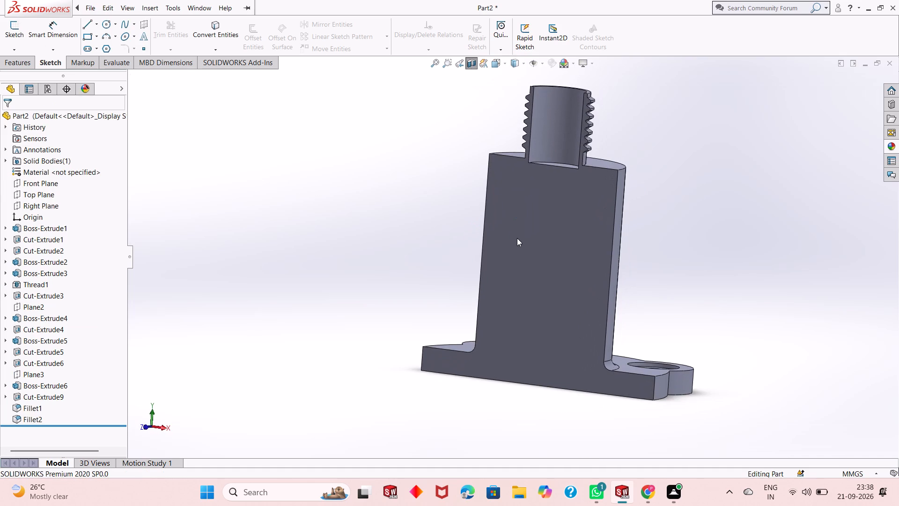
scroll(517, 238, up, 1)
scroll(523, 156, down, 2)
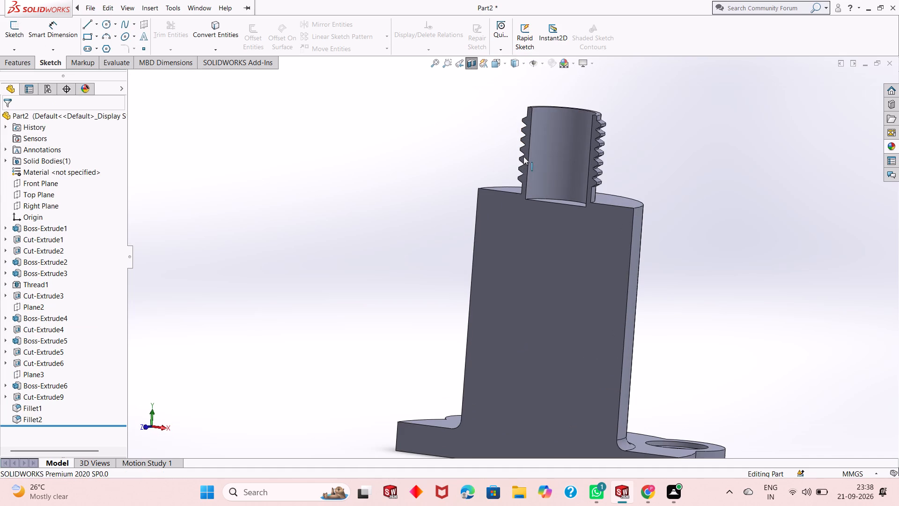
scroll(566, 157, down, 1)
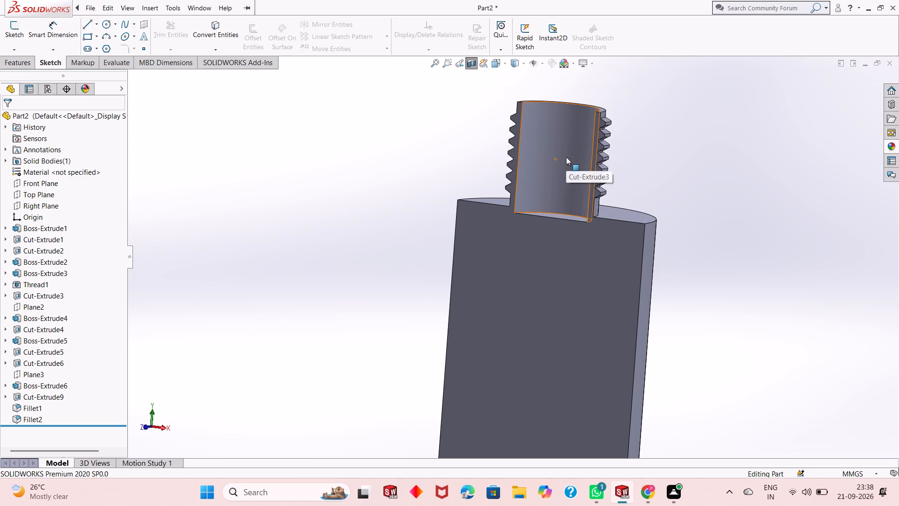
scroll(566, 157, down, 3)
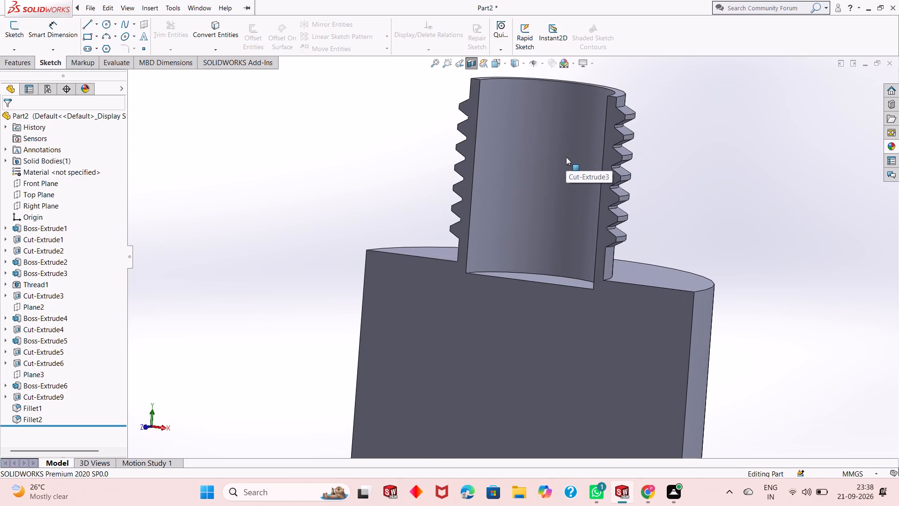
scroll(566, 157, down, 2)
scroll(566, 157, up, 2)
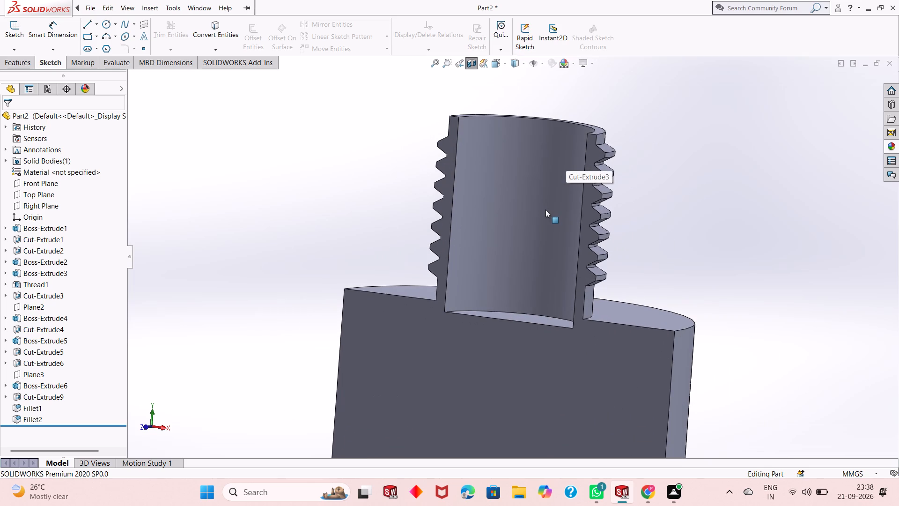
scroll(545, 209, down, 1)
scroll(545, 209, up, 2)
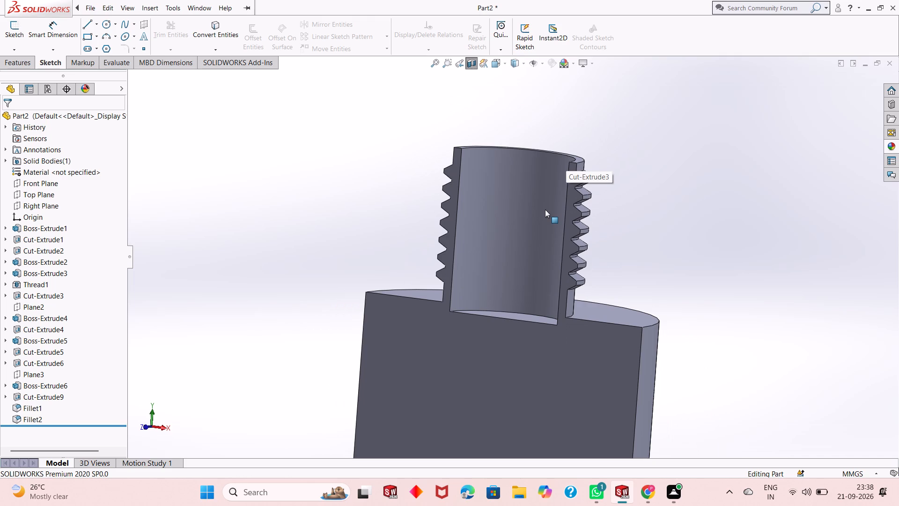
scroll(545, 209, up, 1)
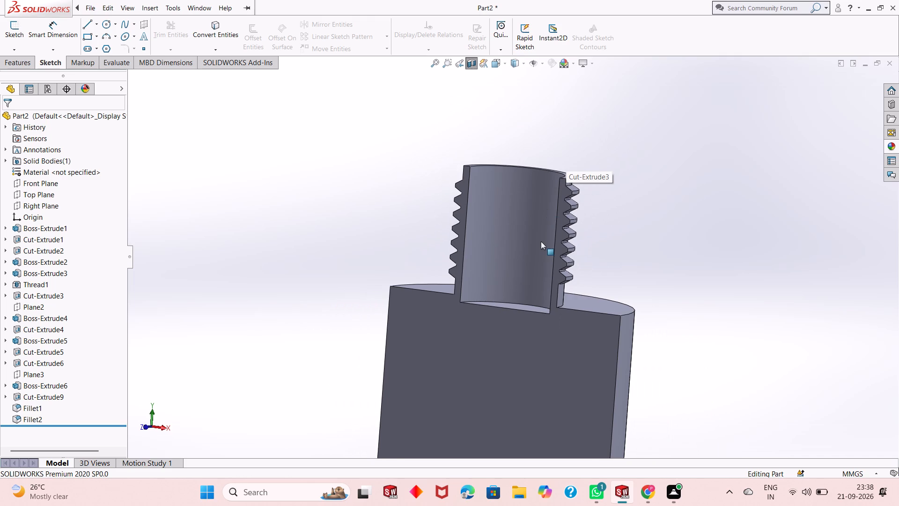
scroll(541, 241, up, 2)
middle_drag(537, 280, 533, 374)
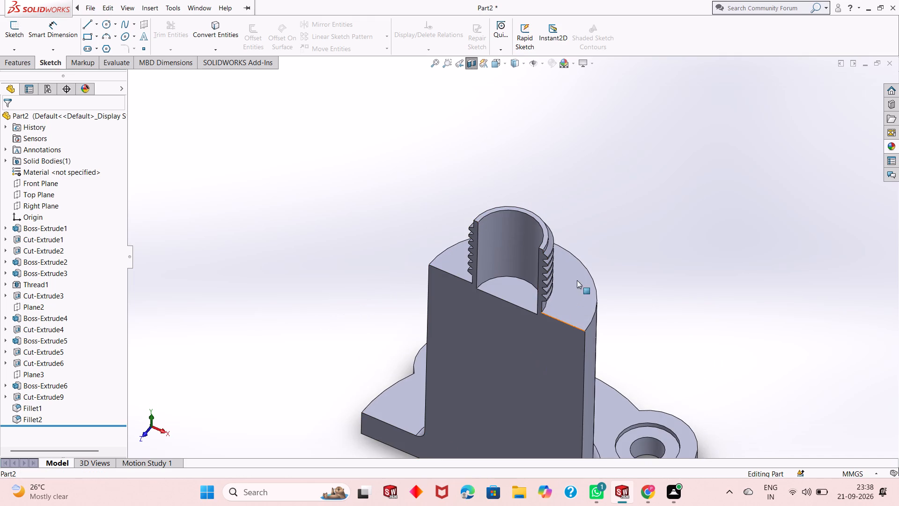
middle_drag(537, 307, 544, 281)
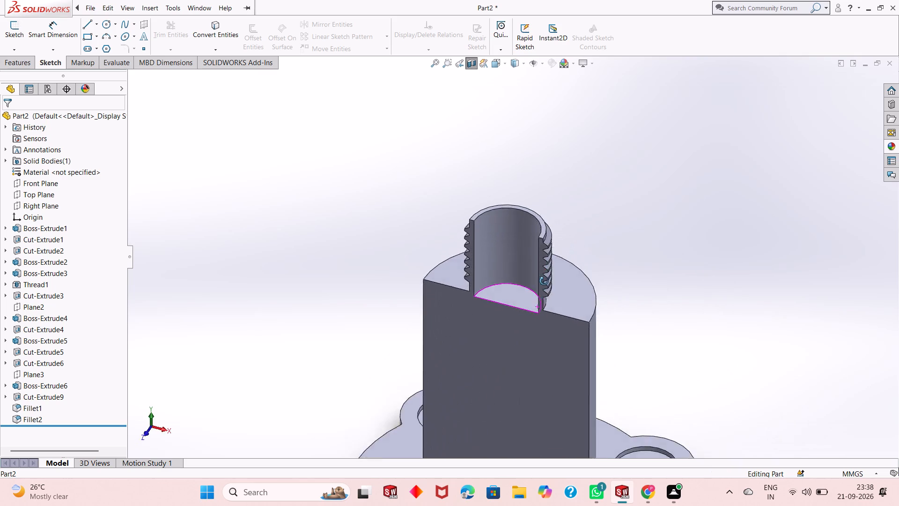
middle_drag(544, 281, 555, 253)
scroll(555, 252, up, 2)
click(467, 64)
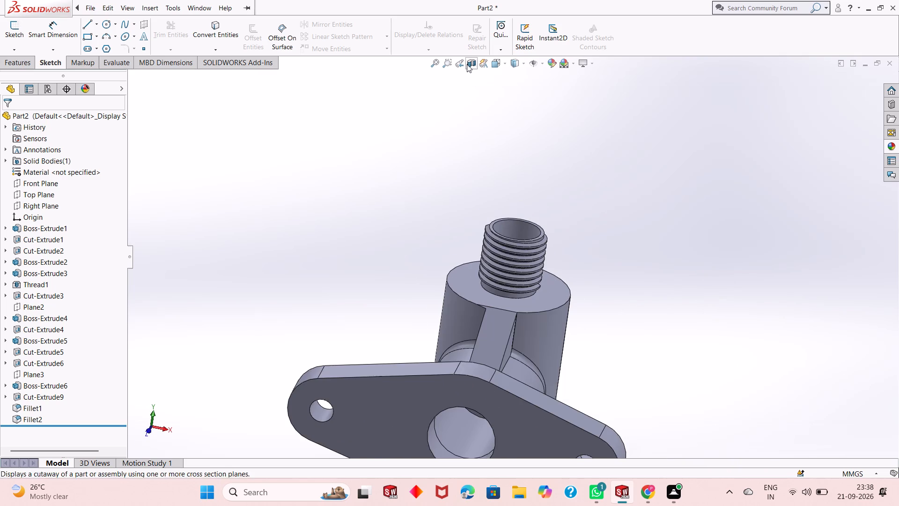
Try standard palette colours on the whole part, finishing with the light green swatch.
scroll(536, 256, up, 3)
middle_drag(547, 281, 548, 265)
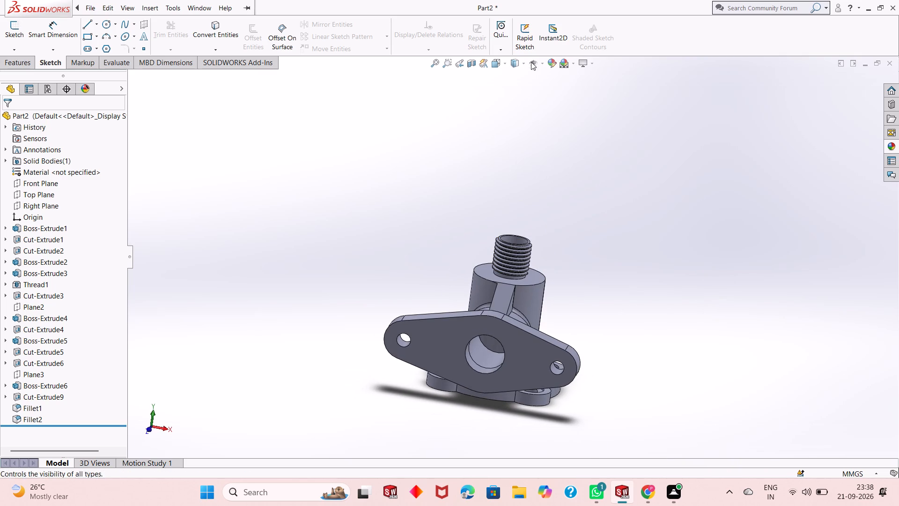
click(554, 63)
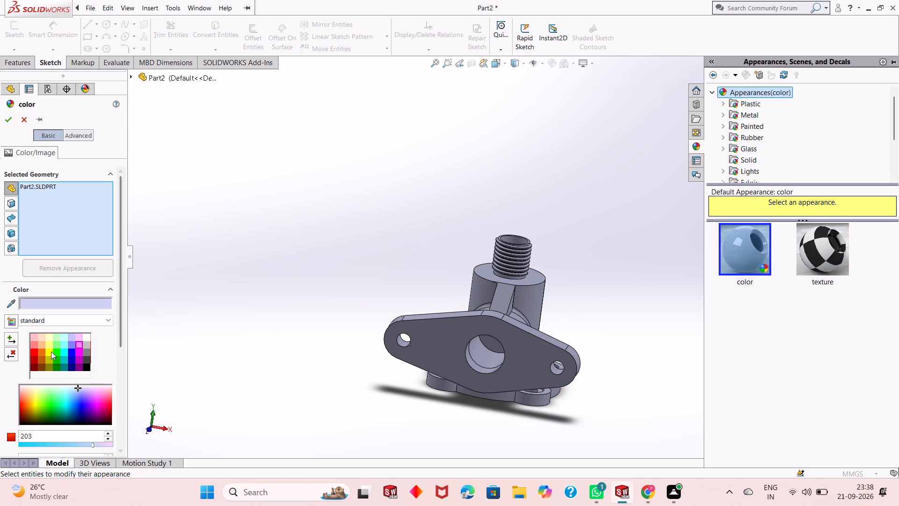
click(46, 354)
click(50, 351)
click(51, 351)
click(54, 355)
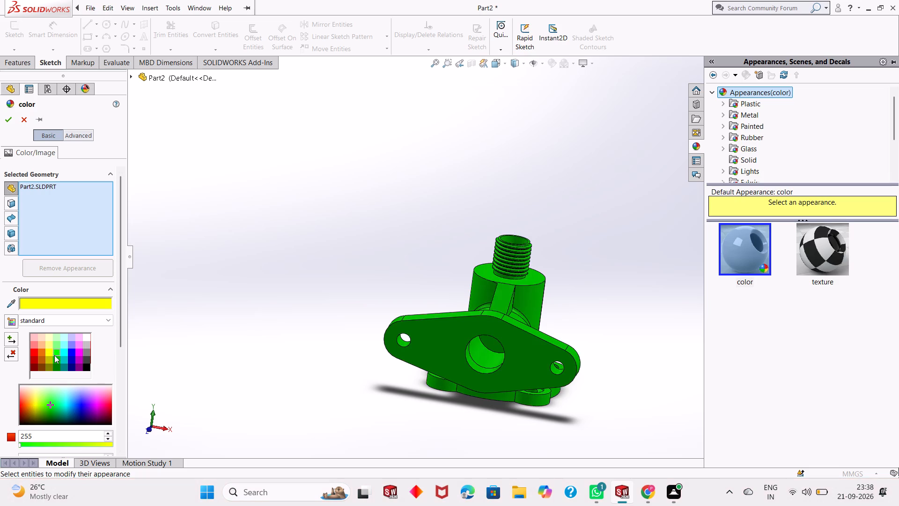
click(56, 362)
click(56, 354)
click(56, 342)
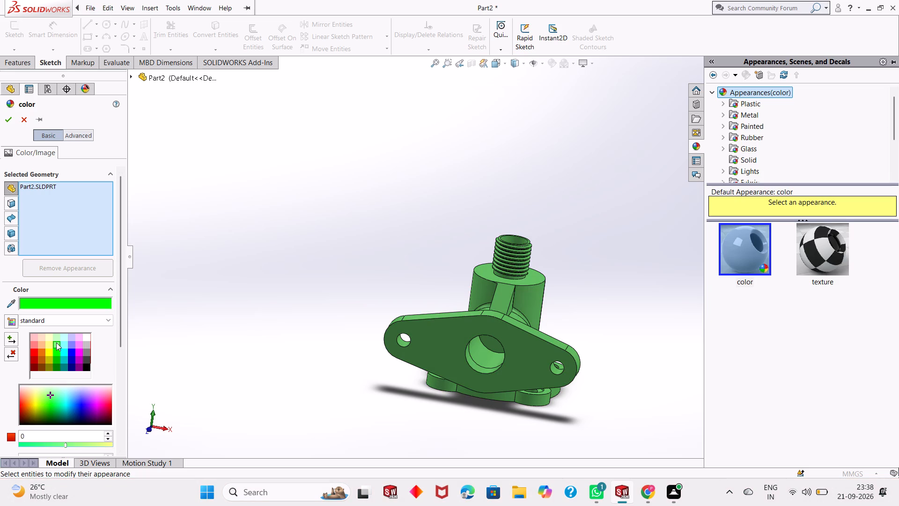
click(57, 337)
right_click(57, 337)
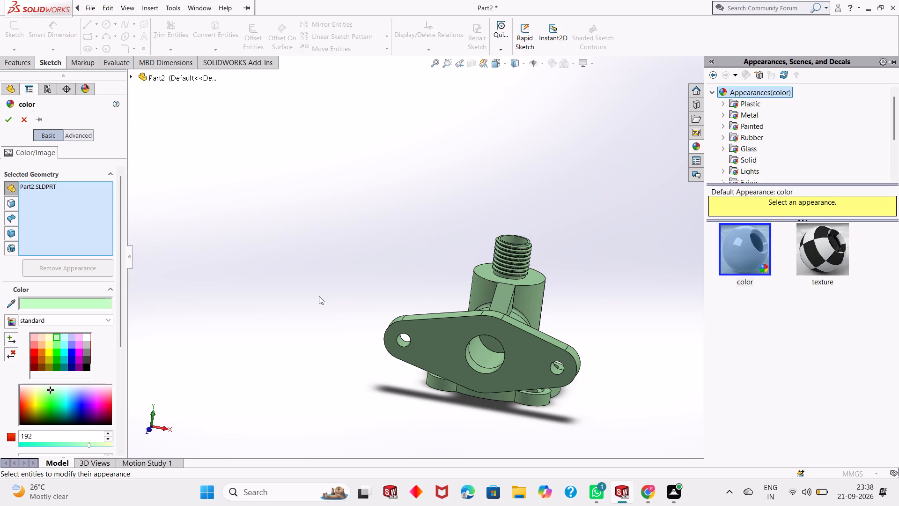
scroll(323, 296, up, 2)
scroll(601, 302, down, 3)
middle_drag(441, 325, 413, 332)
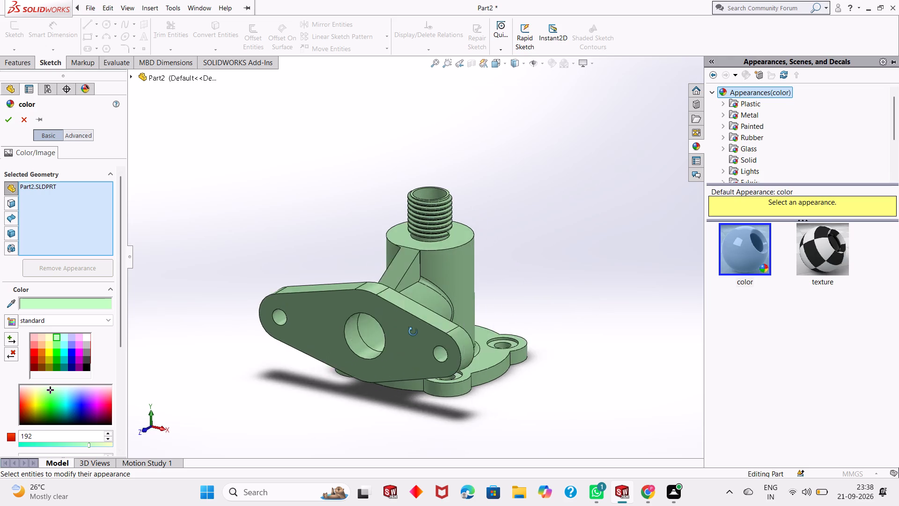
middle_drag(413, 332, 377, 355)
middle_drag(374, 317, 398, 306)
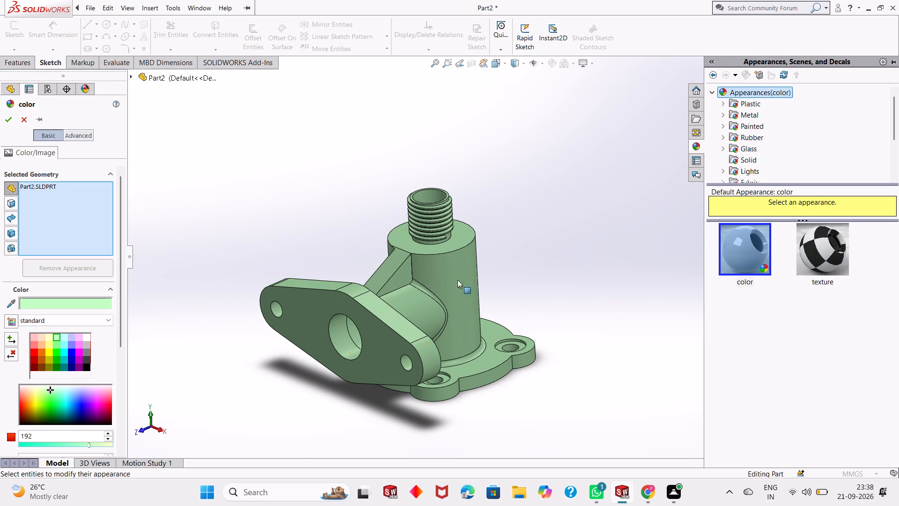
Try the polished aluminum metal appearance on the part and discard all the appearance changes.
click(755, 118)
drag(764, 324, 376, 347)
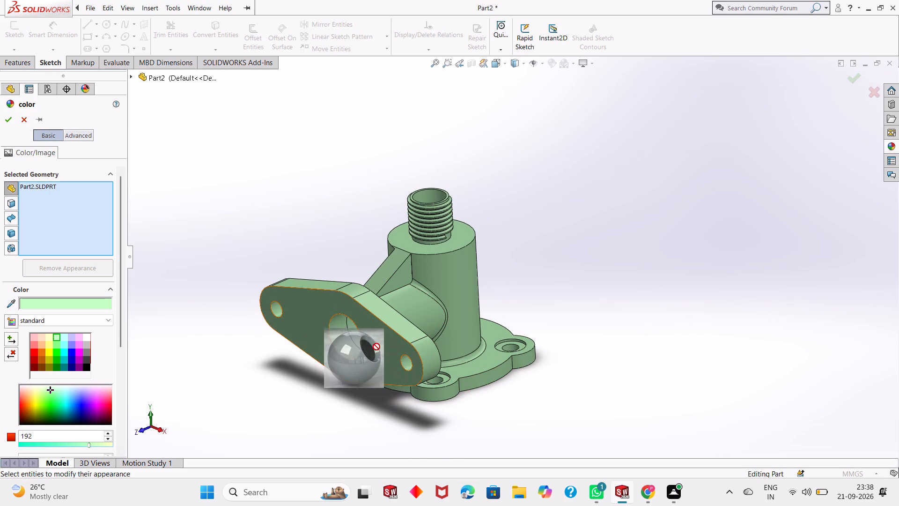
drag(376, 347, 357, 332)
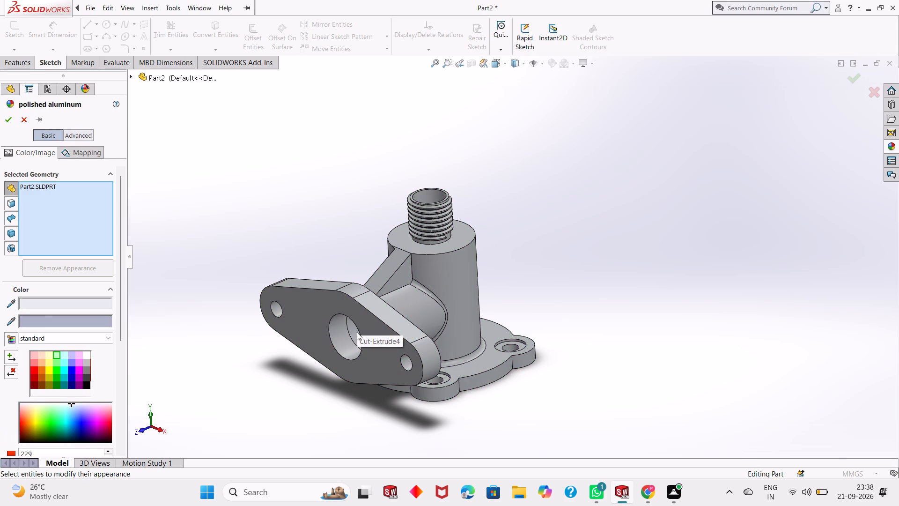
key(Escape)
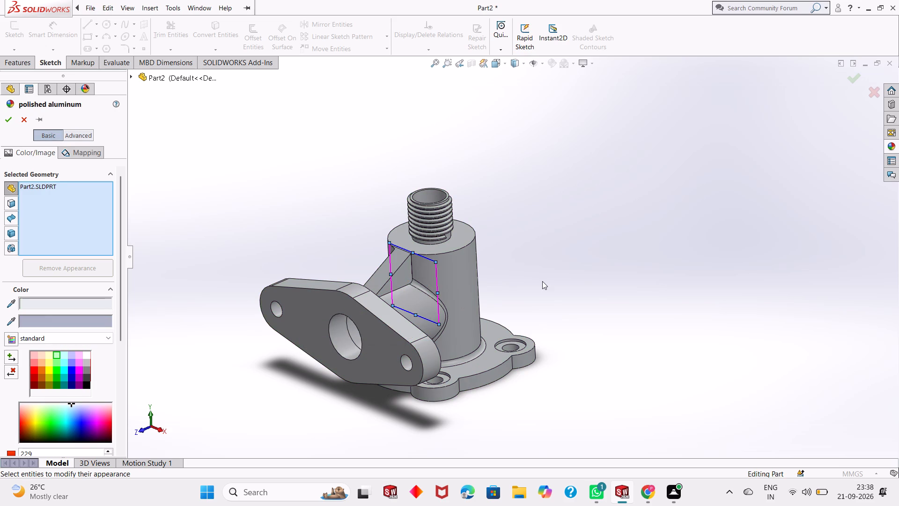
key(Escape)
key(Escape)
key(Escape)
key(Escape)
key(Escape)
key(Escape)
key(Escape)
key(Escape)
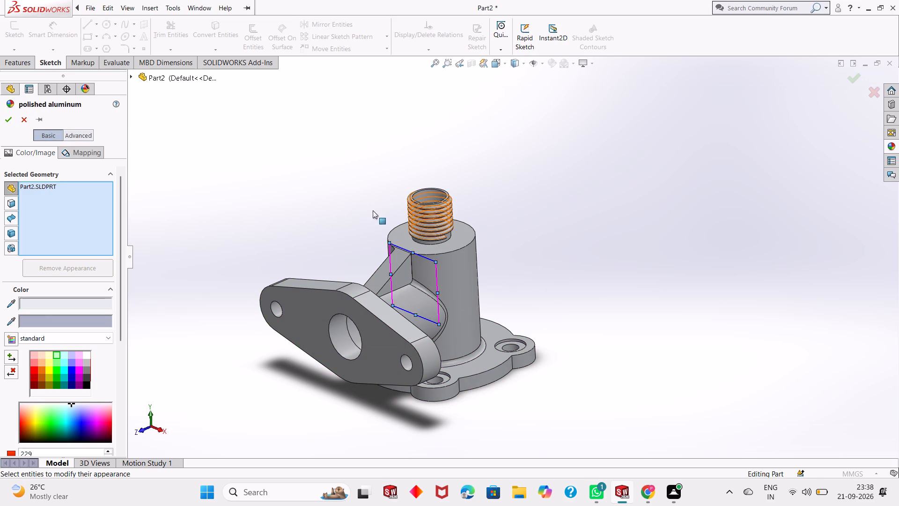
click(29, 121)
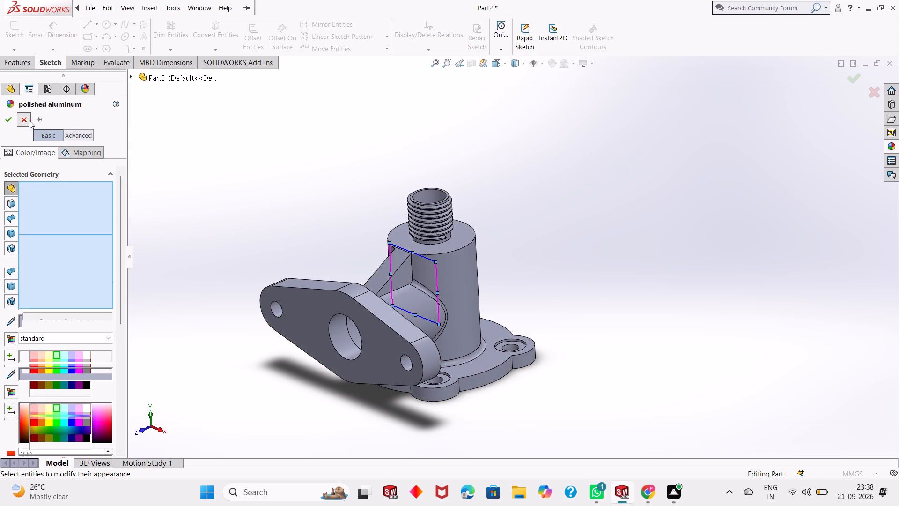
Undo the last two fillet features on the part.
key(Escape)
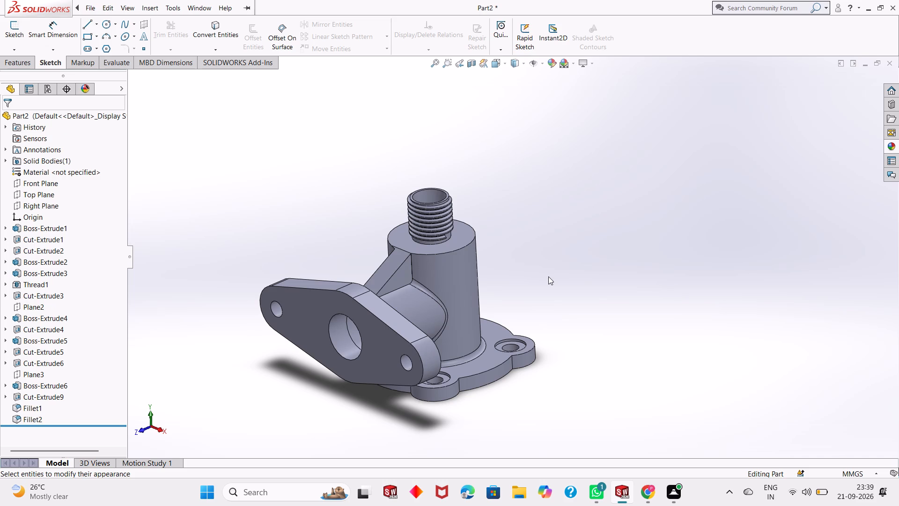
key(ctrl+z)
key(ctrl+z)
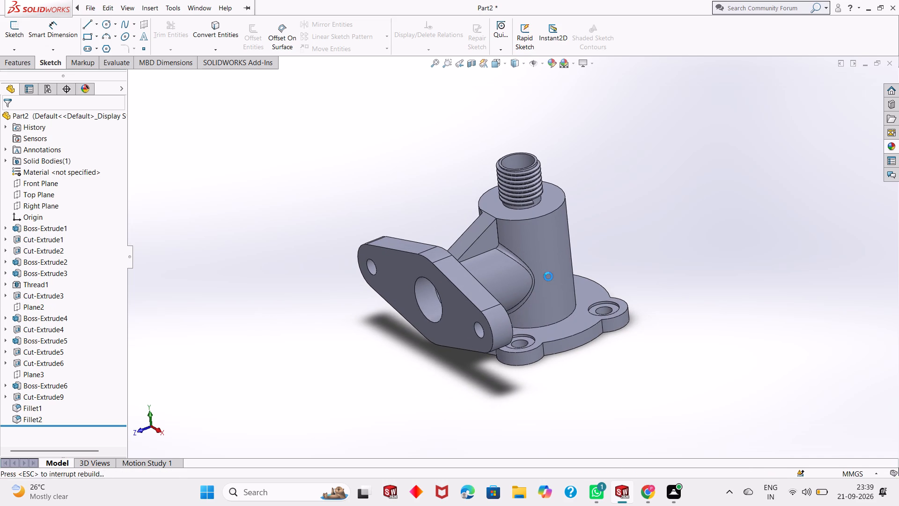
Colour the whole part light green using a swatch from the standard palette.
click(887, 144)
click(656, 267)
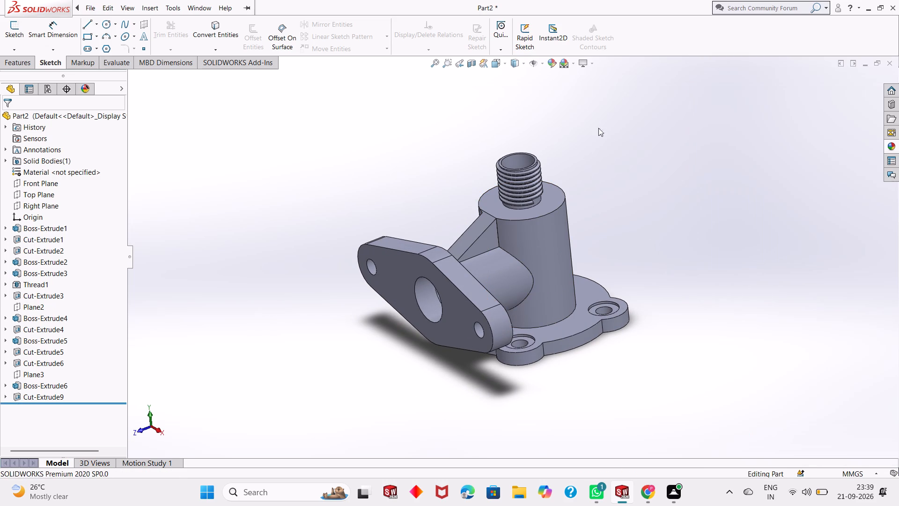
click(552, 66)
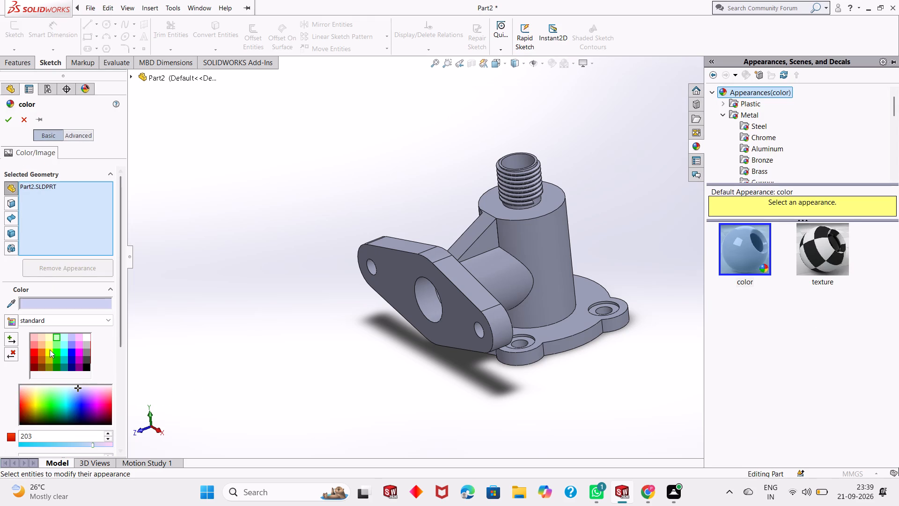
click(55, 346)
click(56, 350)
click(56, 341)
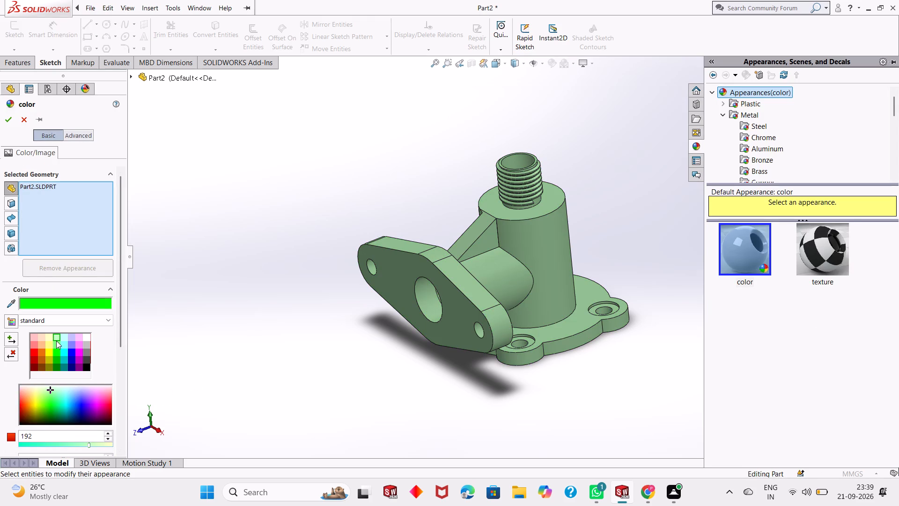
click(58, 342)
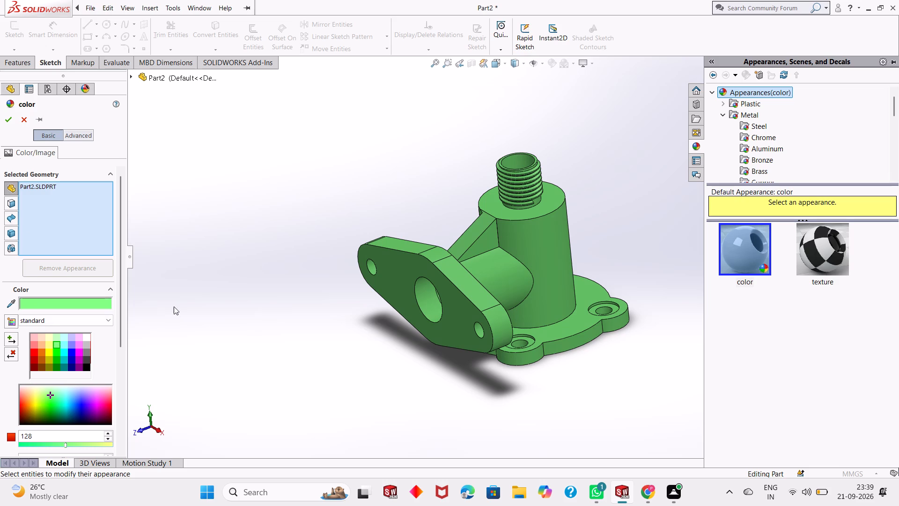
click(11, 122)
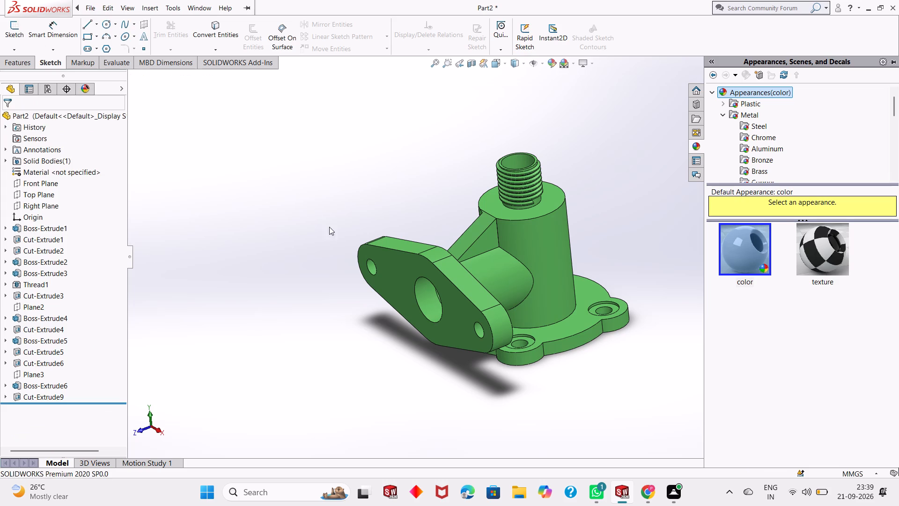
click(293, 231)
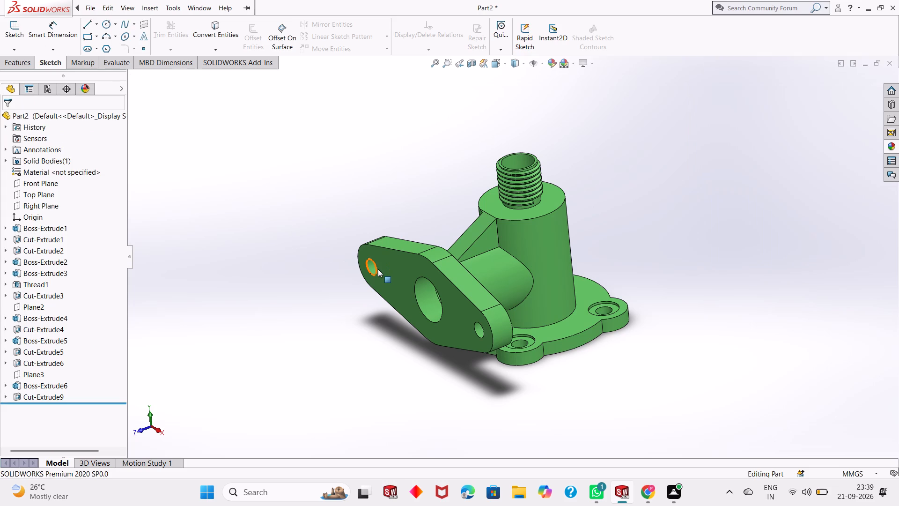
Apply the polished aluminum metal appearance to the large central bore of the side flange.
scroll(505, 239, down, 2)
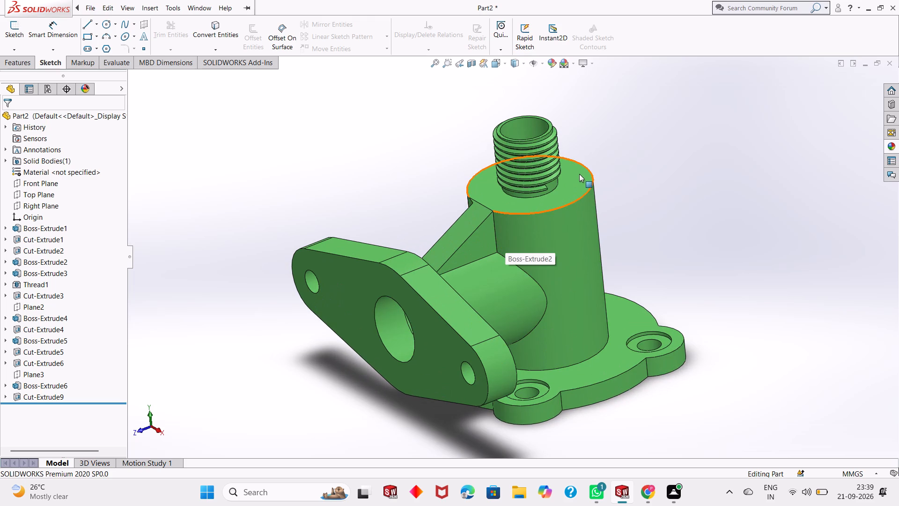
click(892, 148)
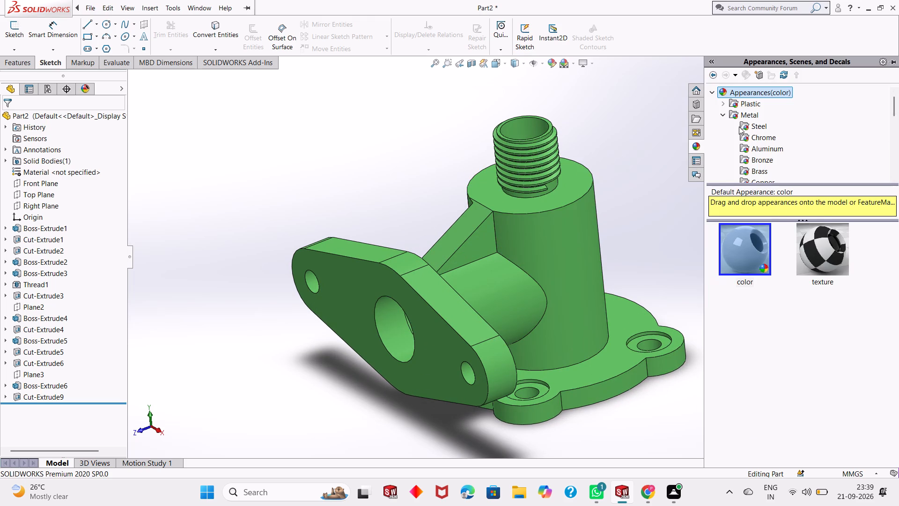
click(724, 117)
click(726, 115)
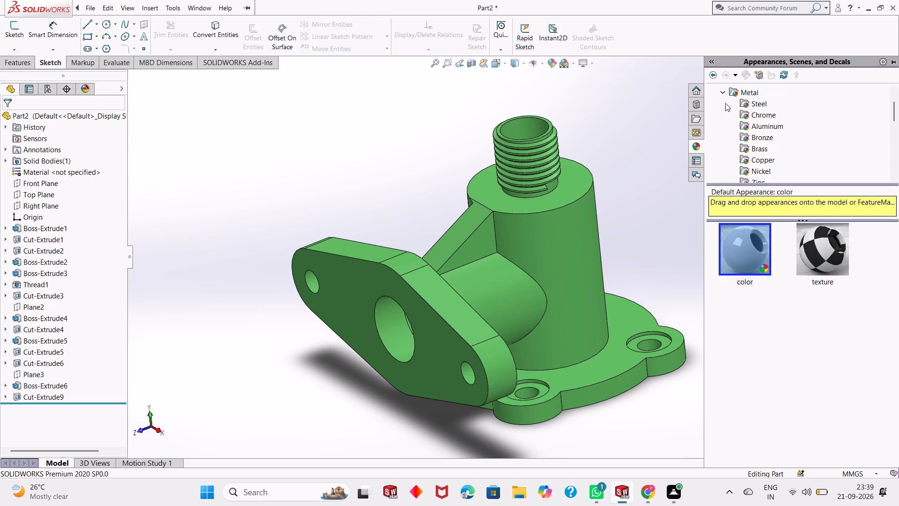
click(722, 94)
click(739, 91)
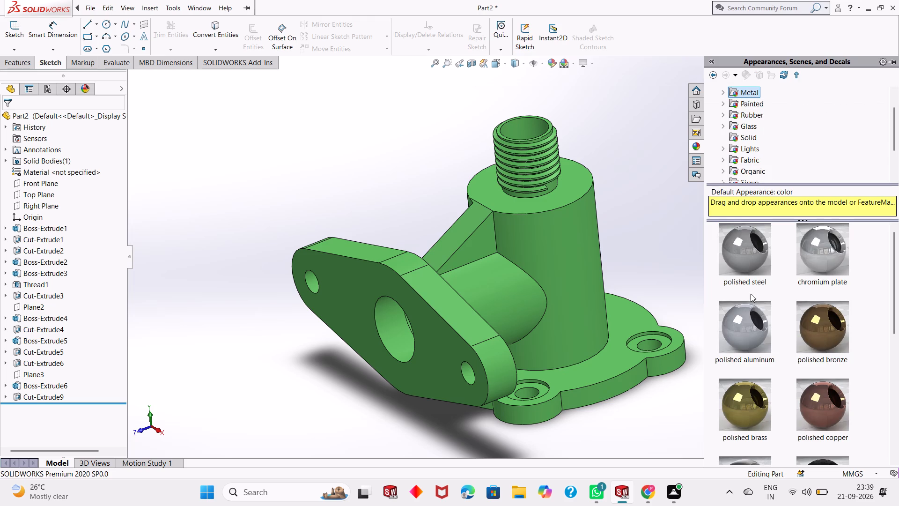
drag(745, 331, 391, 348)
click(391, 348)
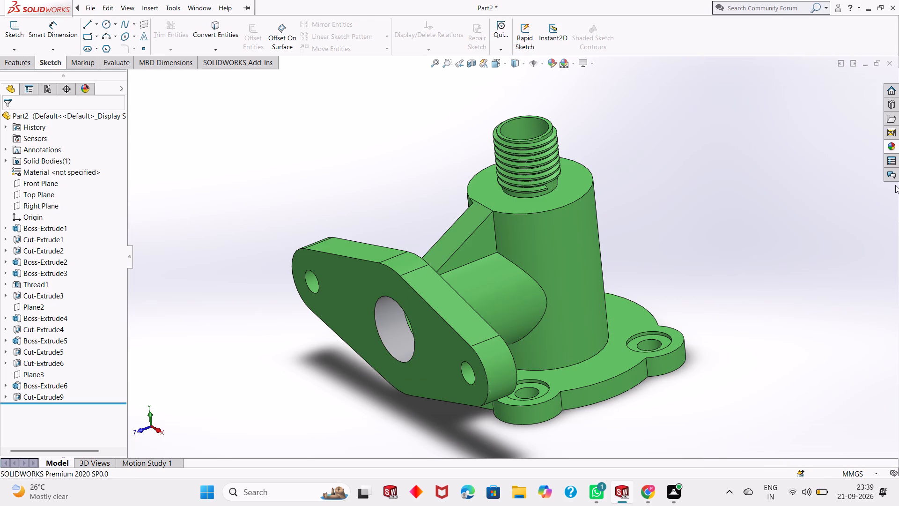
Apply the polished aluminum appearance to the counterbores around the base flange's bolt holes.
click(887, 146)
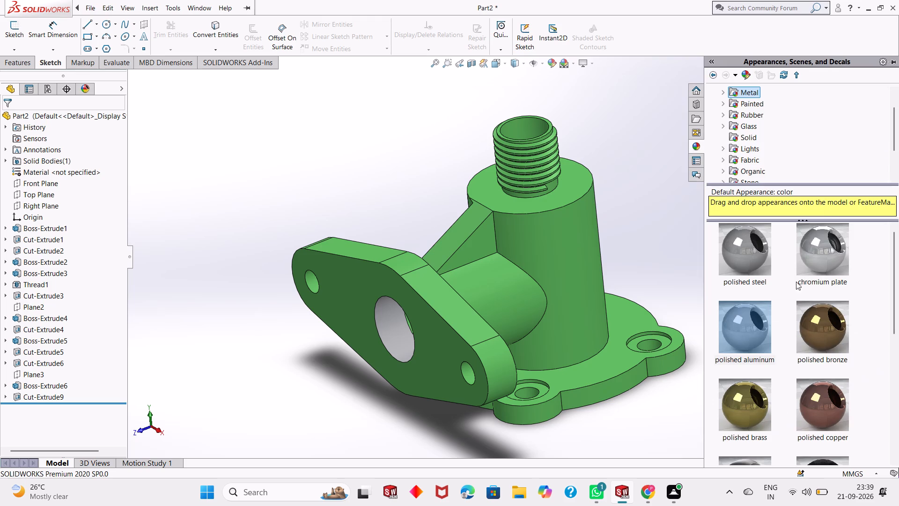
scroll(793, 293, down, 10)
scroll(793, 294, up, 13)
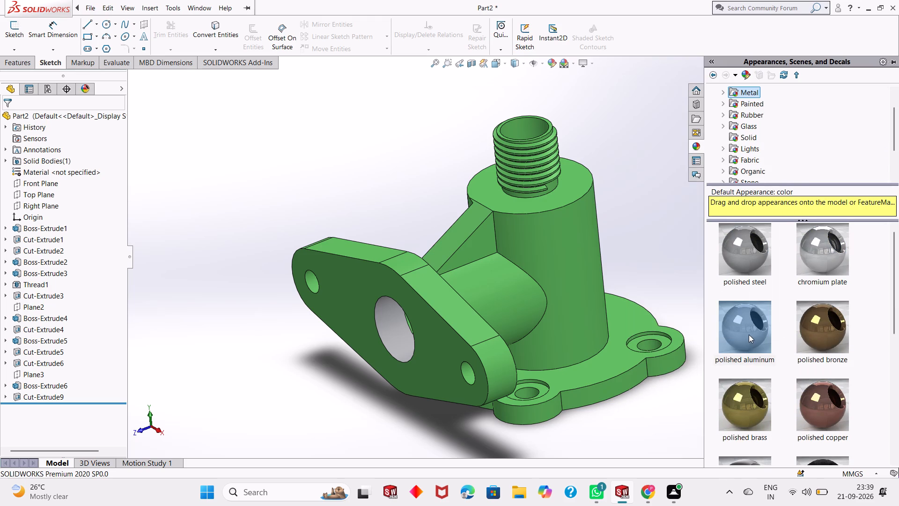
right_click(749, 335)
click(749, 335)
click(744, 336)
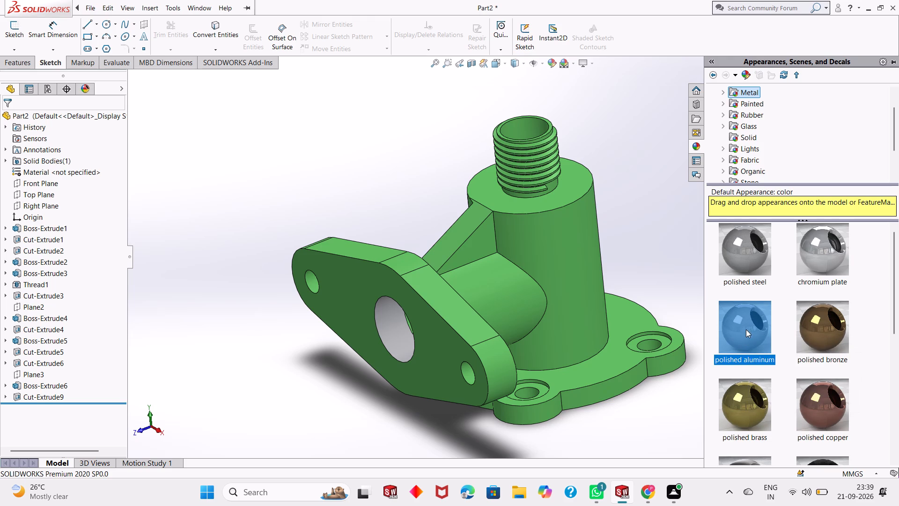
drag(746, 329, 636, 337)
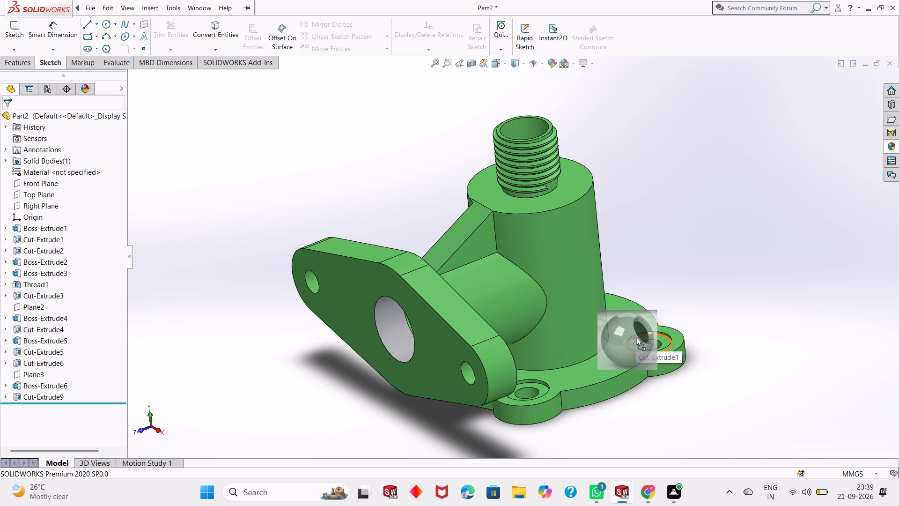
drag(636, 337, 652, 336)
click(653, 336)
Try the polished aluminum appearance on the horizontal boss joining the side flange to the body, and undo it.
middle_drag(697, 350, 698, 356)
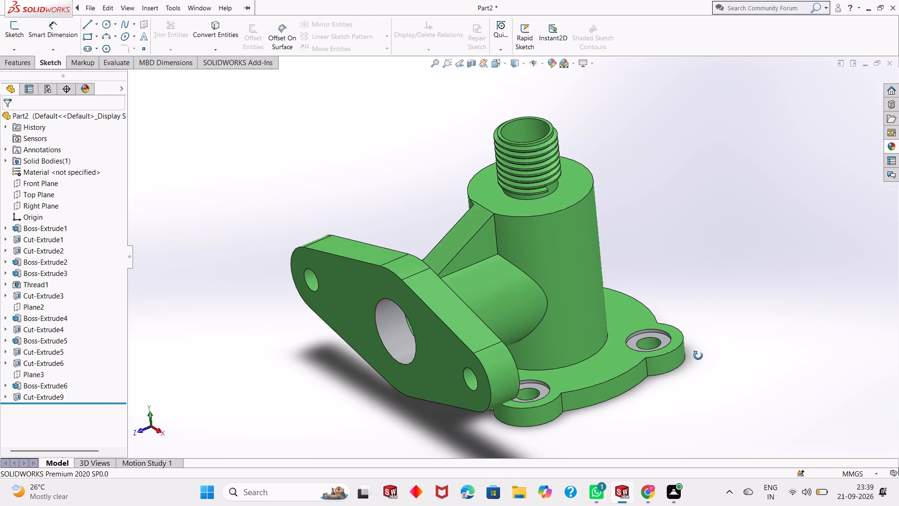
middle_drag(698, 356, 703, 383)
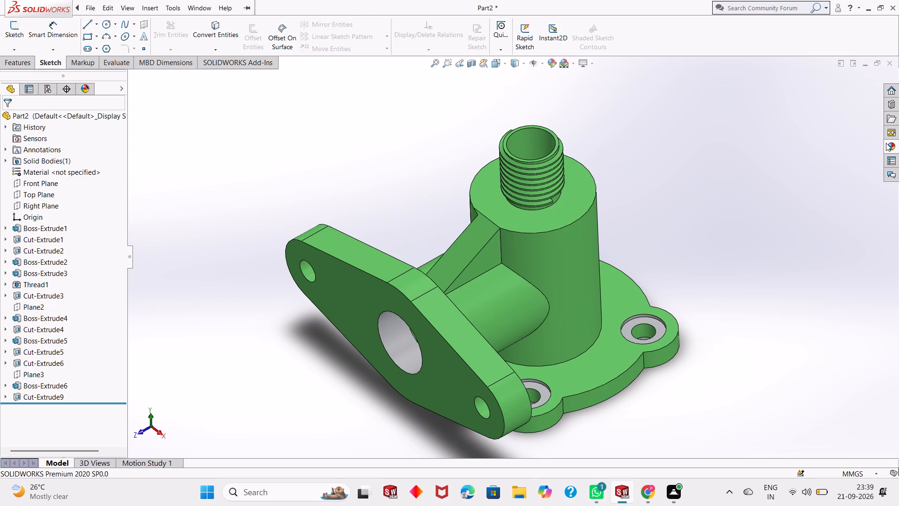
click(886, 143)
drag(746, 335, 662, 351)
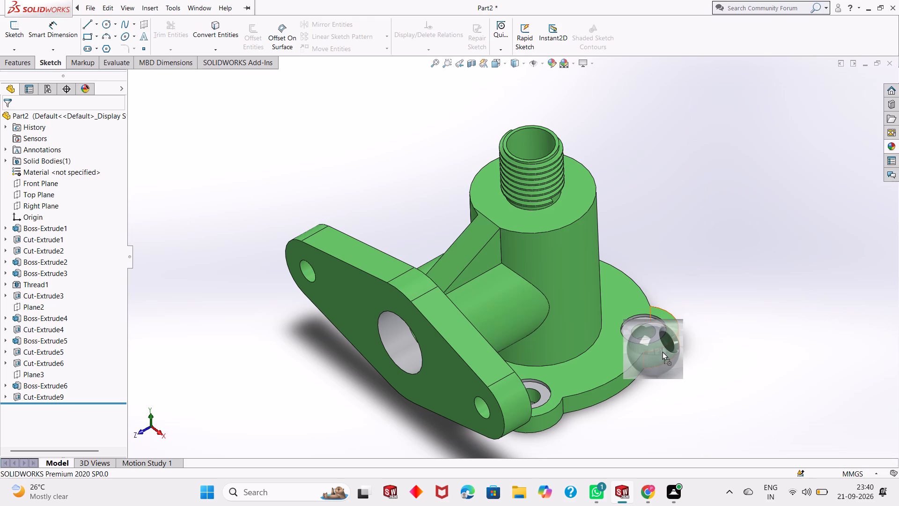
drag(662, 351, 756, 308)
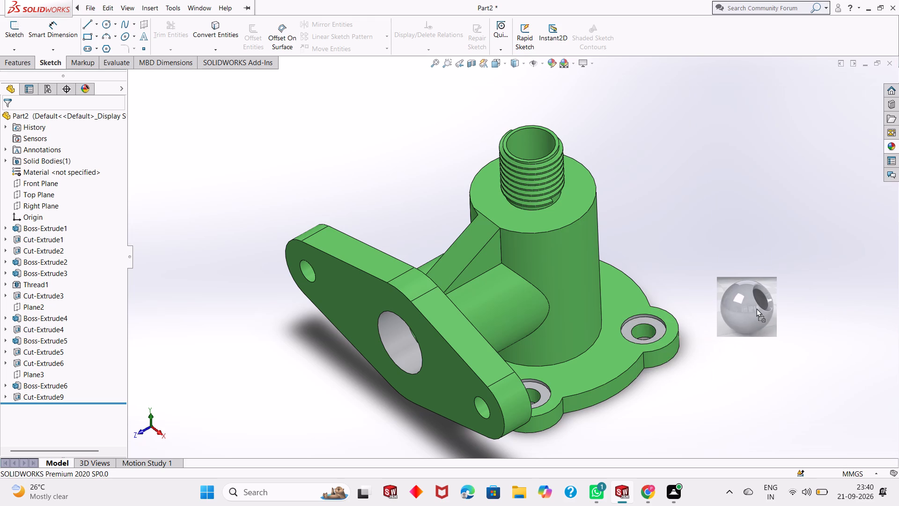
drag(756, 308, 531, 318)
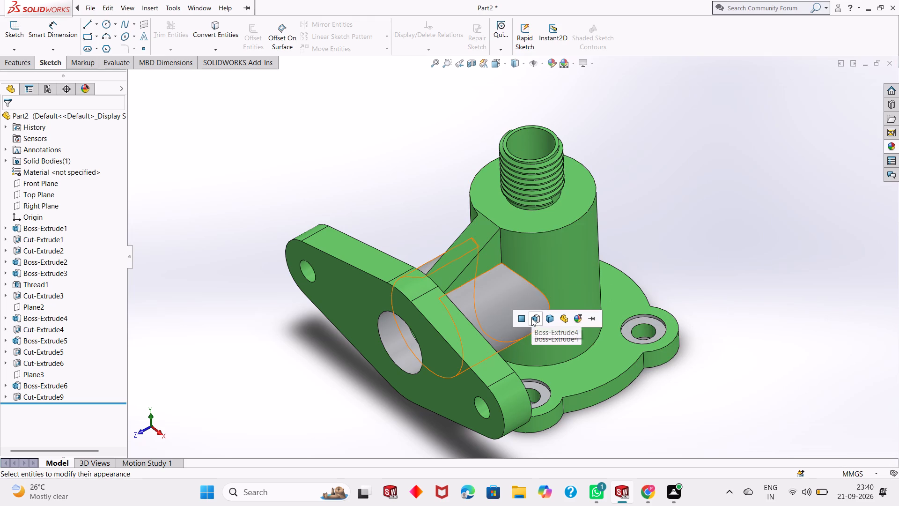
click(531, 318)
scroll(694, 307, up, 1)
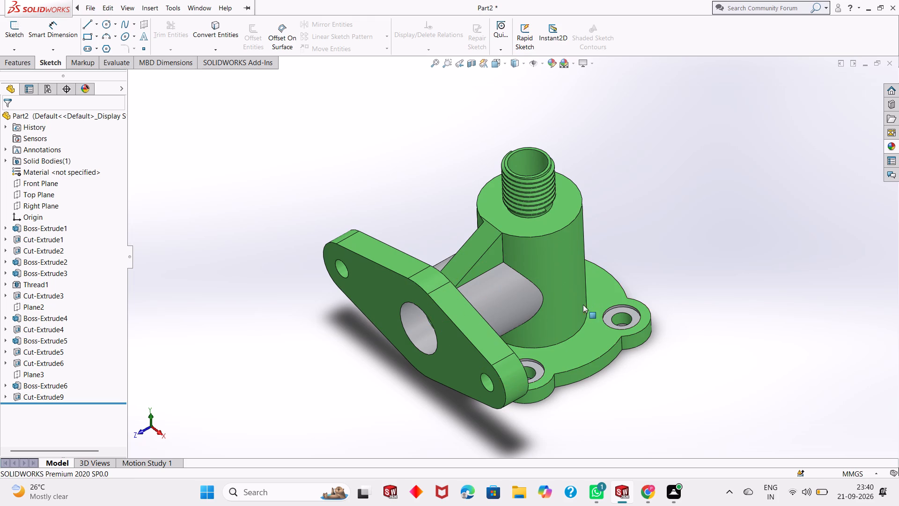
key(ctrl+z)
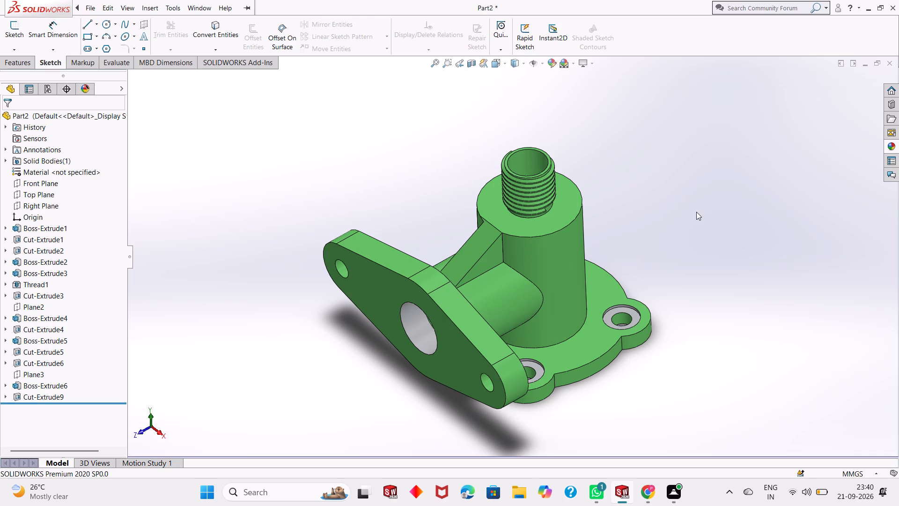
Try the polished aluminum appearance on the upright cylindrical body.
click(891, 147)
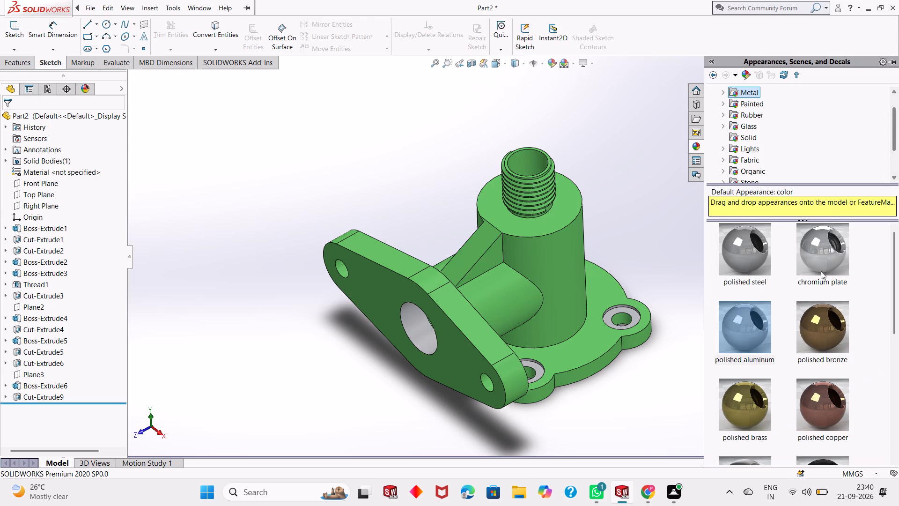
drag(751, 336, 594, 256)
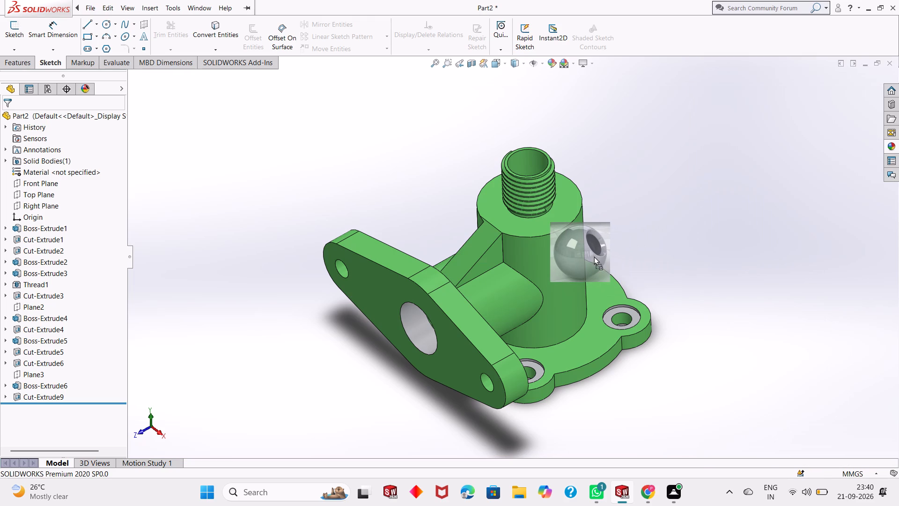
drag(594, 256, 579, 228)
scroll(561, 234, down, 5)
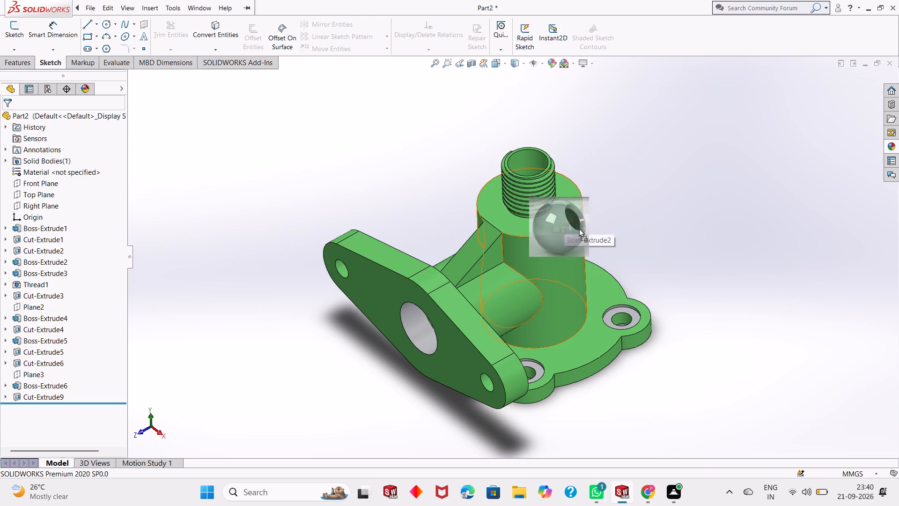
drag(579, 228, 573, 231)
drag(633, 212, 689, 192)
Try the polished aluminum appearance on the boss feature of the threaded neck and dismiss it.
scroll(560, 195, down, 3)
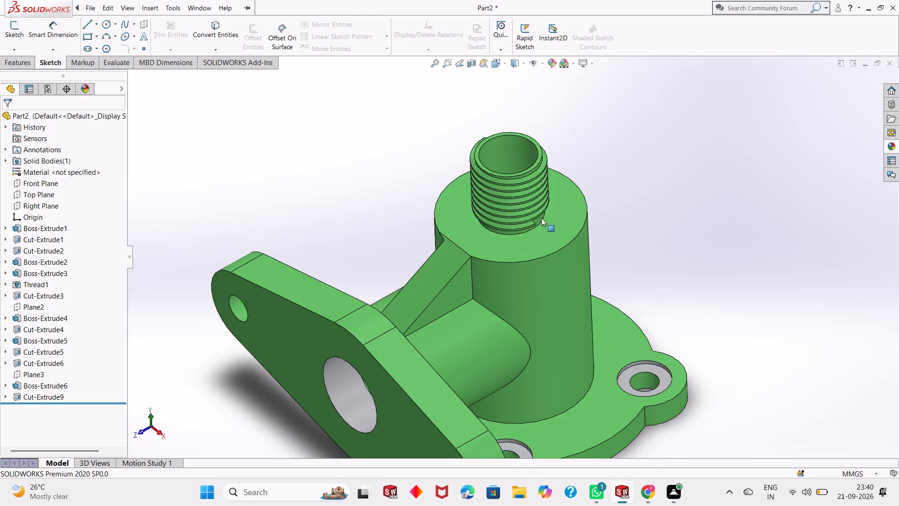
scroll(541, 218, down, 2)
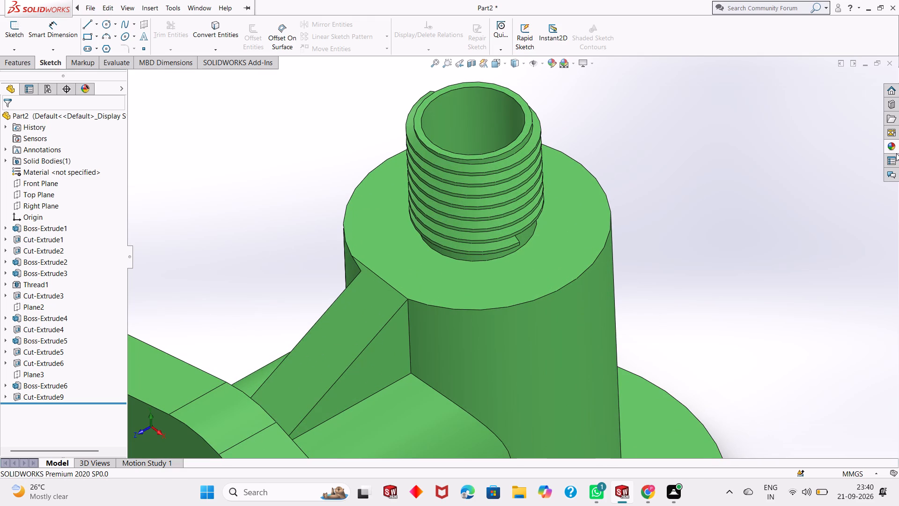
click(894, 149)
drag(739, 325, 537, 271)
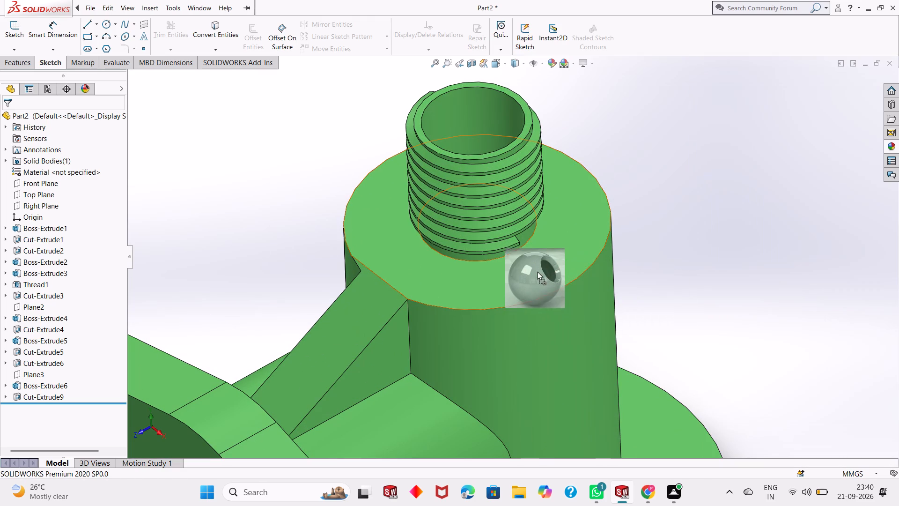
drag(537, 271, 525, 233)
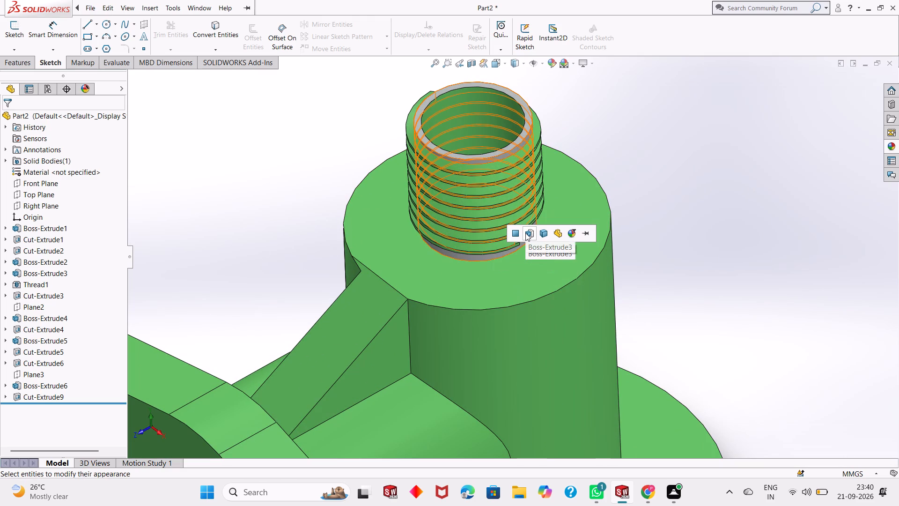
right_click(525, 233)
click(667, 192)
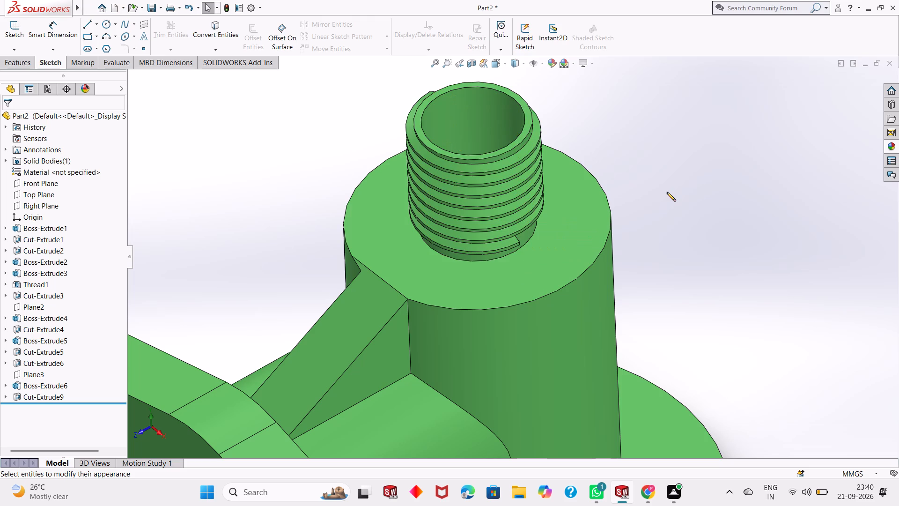
Apply the polished aluminum appearance to the boss feature of the threaded neck, Boss-Extrude3.
click(886, 144)
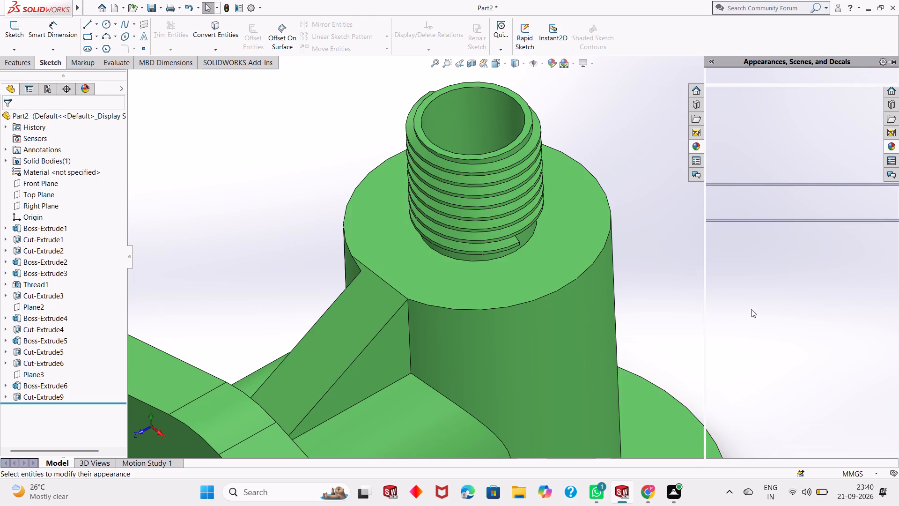
drag(749, 317, 532, 227)
click(532, 227)
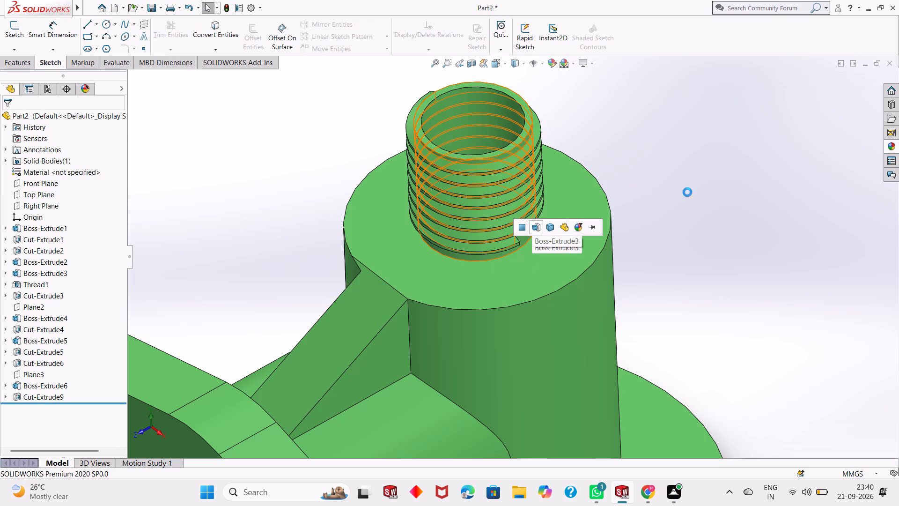
click(700, 188)
Apply the polished aluminum appearance to the cut feature forming the side flange's two bolt holes.
scroll(633, 241, up, 1)
scroll(601, 274, up, 3)
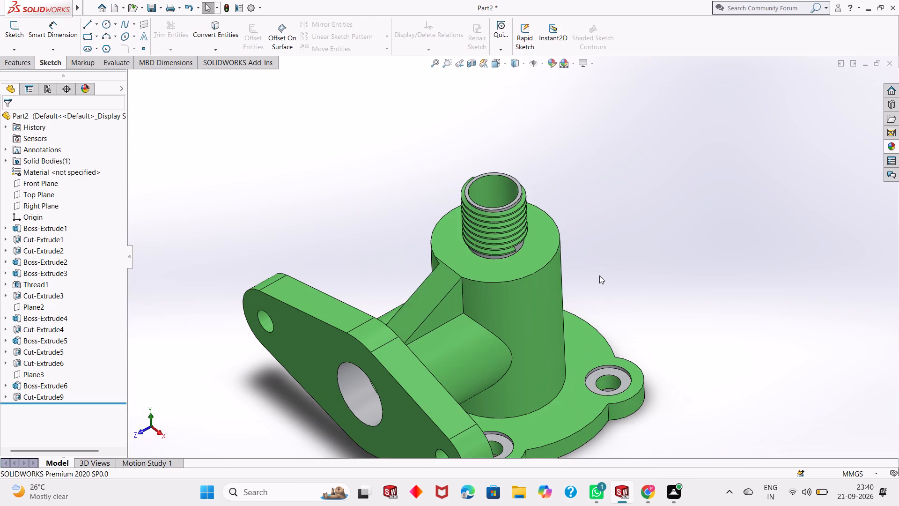
scroll(574, 301, up, 3)
scroll(522, 357, down, 4)
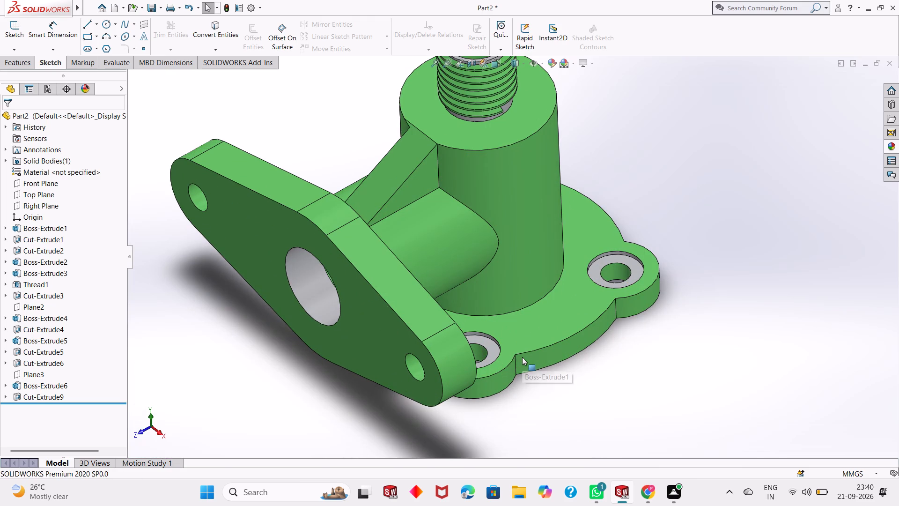
scroll(522, 357, down, 1)
scroll(522, 357, up, 4)
scroll(543, 188, down, 3)
middle_drag(543, 188, 557, 164)
scroll(562, 163, up, 1)
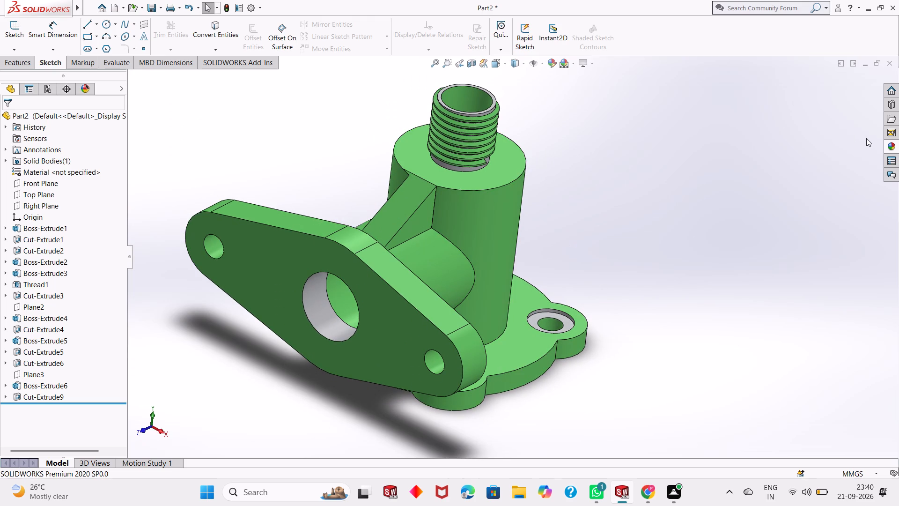
click(885, 144)
drag(752, 330, 461, 389)
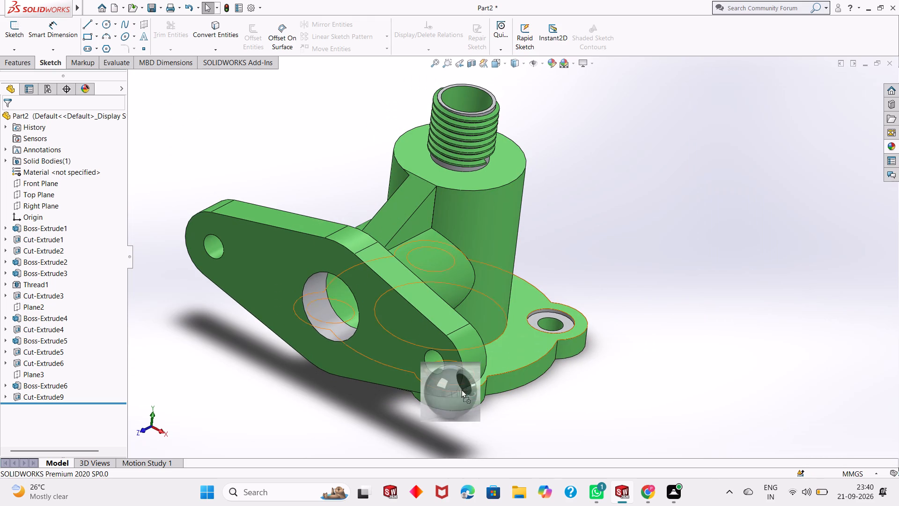
drag(461, 389, 436, 365)
click(436, 365)
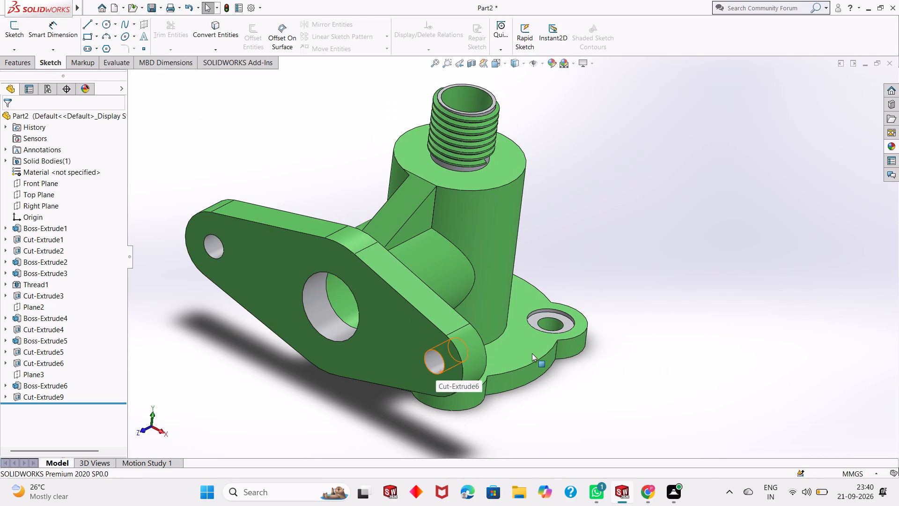
right_click(532, 353)
click(532, 353)
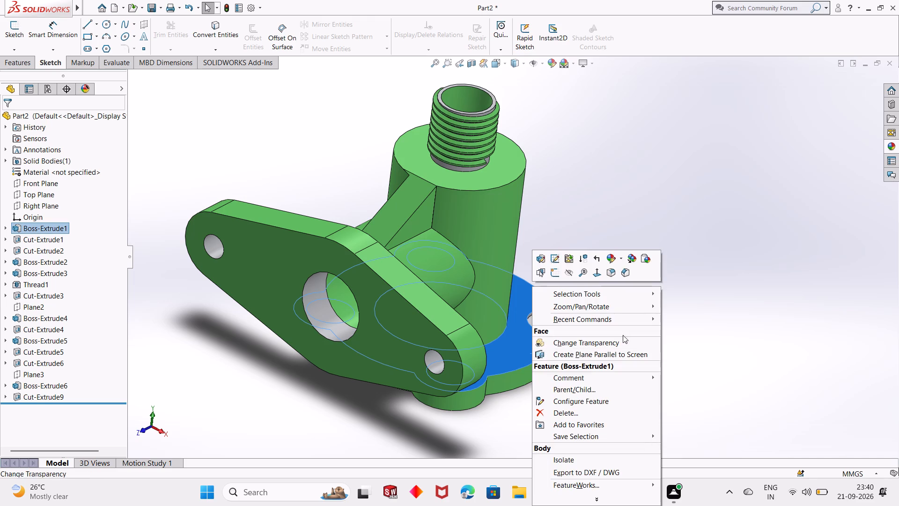
click(684, 248)
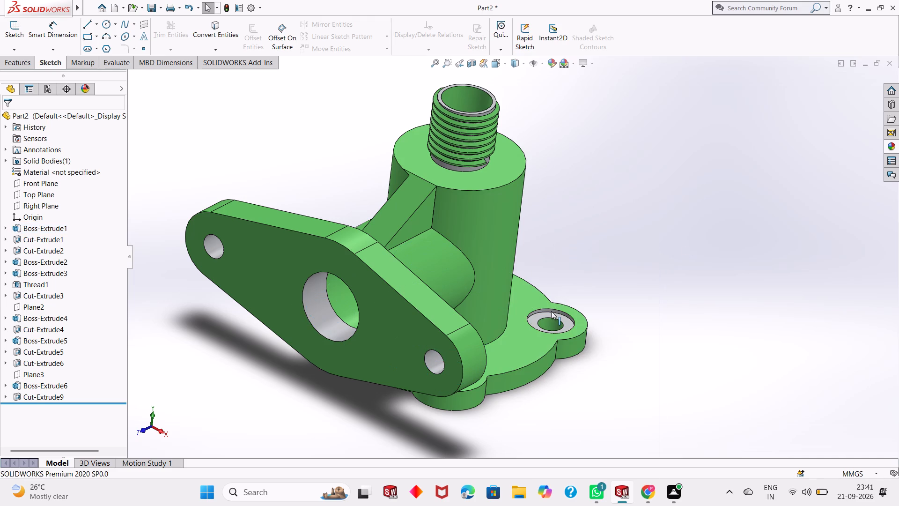
Apply the polished aluminum appearance to the inner bore of the horizontal boss behind the side flange's central hole.
scroll(402, 217, down, 2)
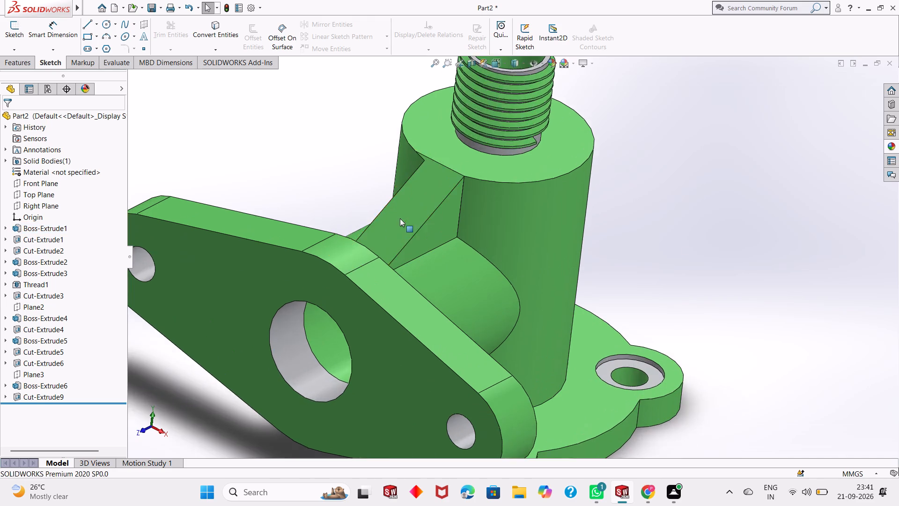
scroll(411, 246, up, 6)
middle_drag(540, 283, 550, 277)
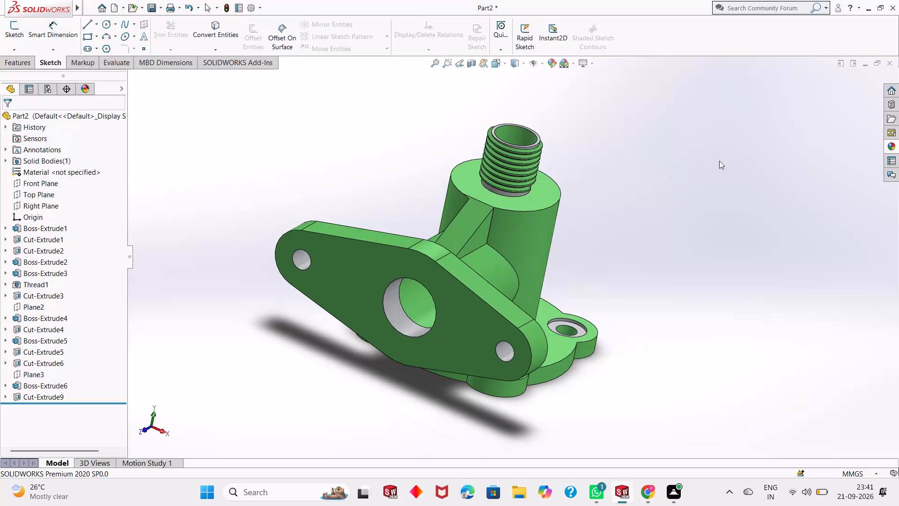
click(892, 150)
drag(738, 327, 413, 314)
click(413, 314)
click(413, 314)
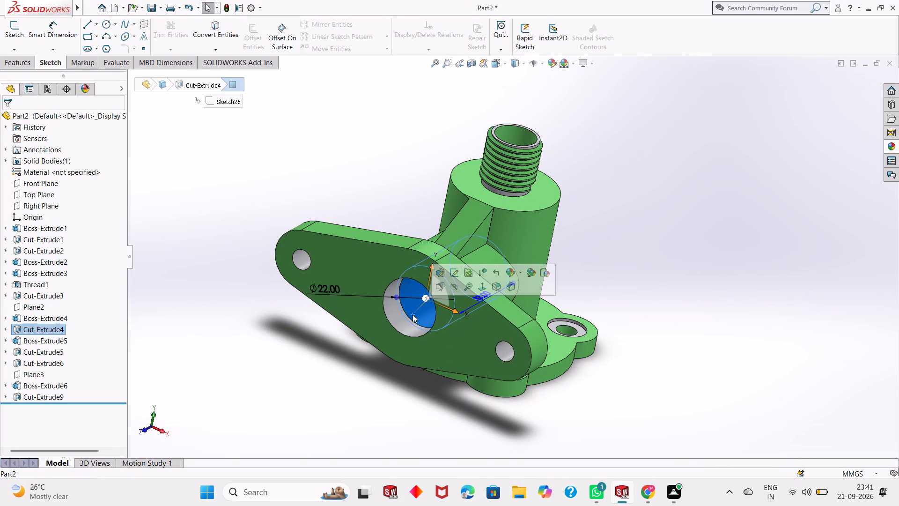
click(379, 129)
Examine the coloured valve body from several angles, checking the flange holes, bores, counterbores and threaded neck.
scroll(494, 253, up, 2)
middle_drag(508, 267, 505, 268)
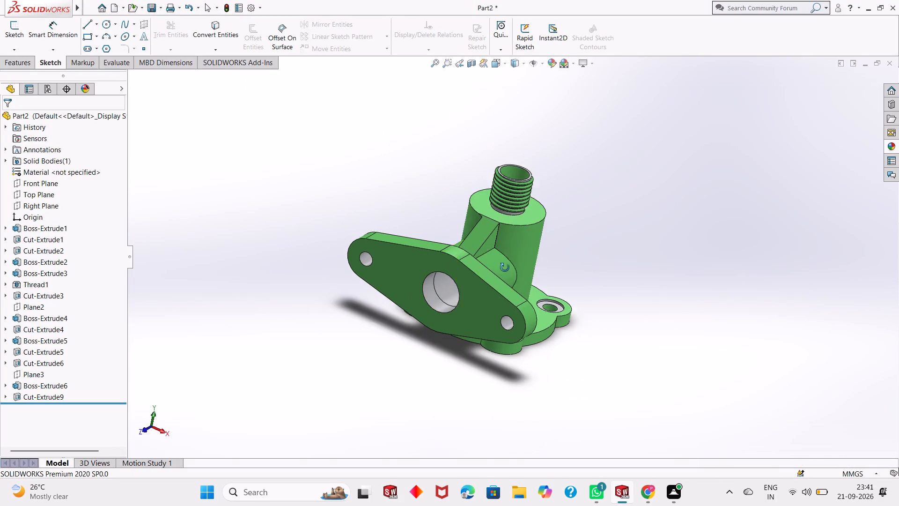
middle_drag(505, 268, 469, 264)
scroll(469, 264, up, 1)
scroll(468, 256, down, 3)
scroll(470, 255, up, 2)
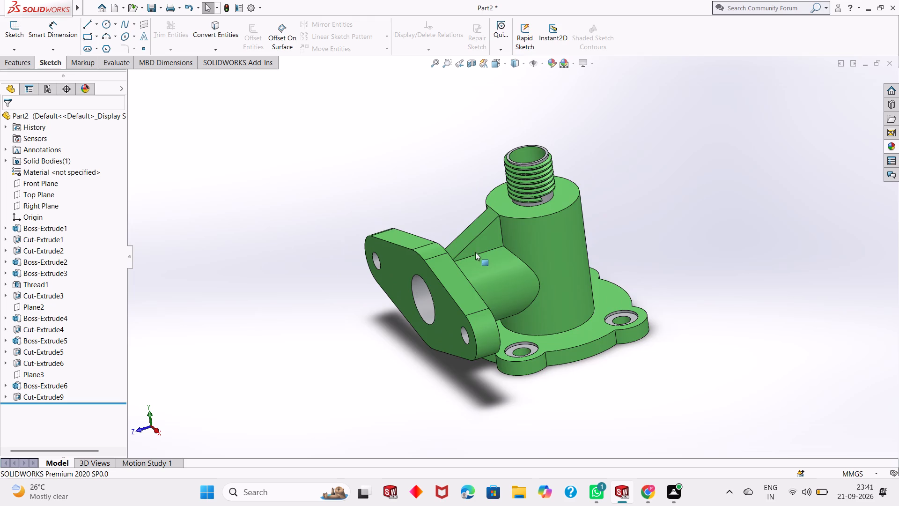
scroll(532, 233, down, 3)
scroll(529, 248, up, 3)
scroll(597, 253, down, 4)
scroll(483, 262, down, 5)
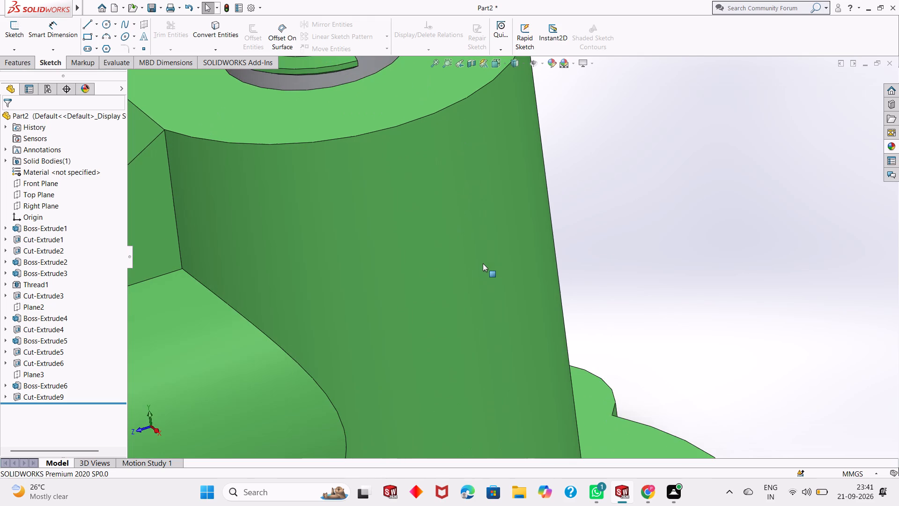
scroll(483, 263, up, 4)
scroll(483, 263, down, 2)
scroll(483, 263, up, 7)
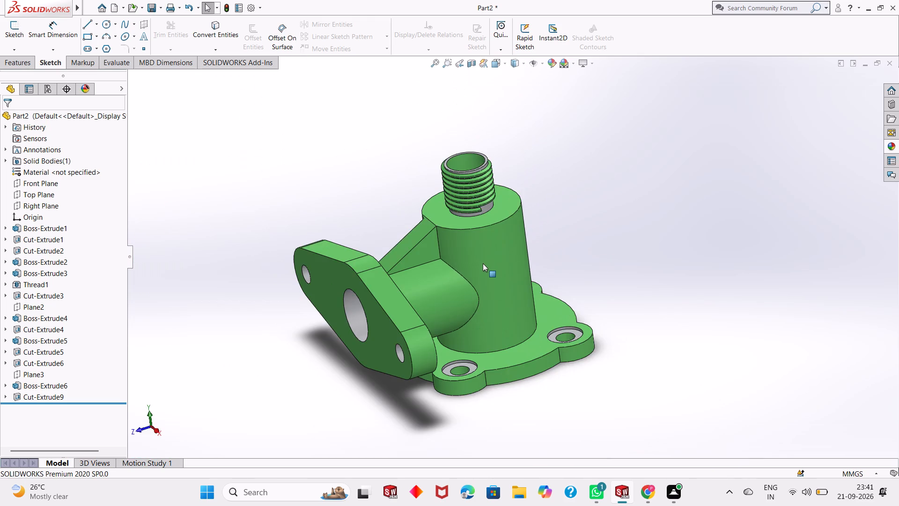
middle_drag(483, 263, 518, 240)
middle_click(514, 233)
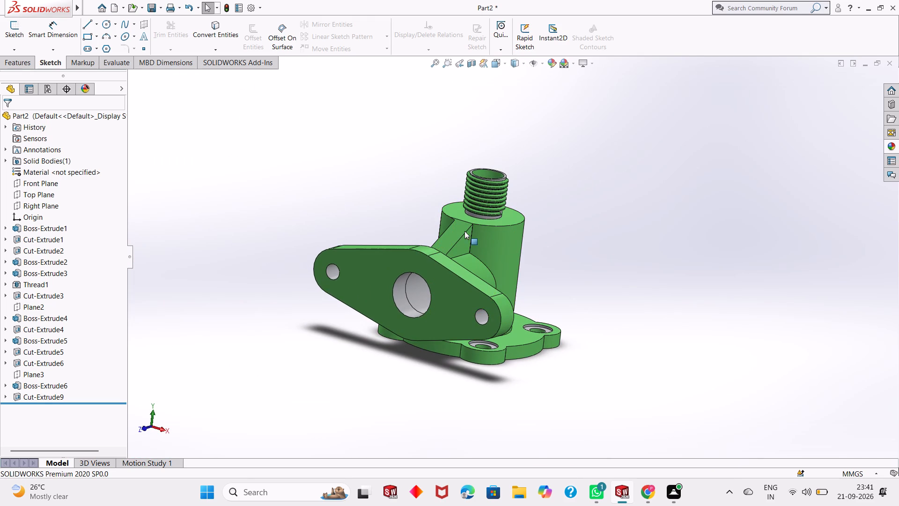
middle_drag(545, 282, 512, 283)
scroll(512, 283, up, 1)
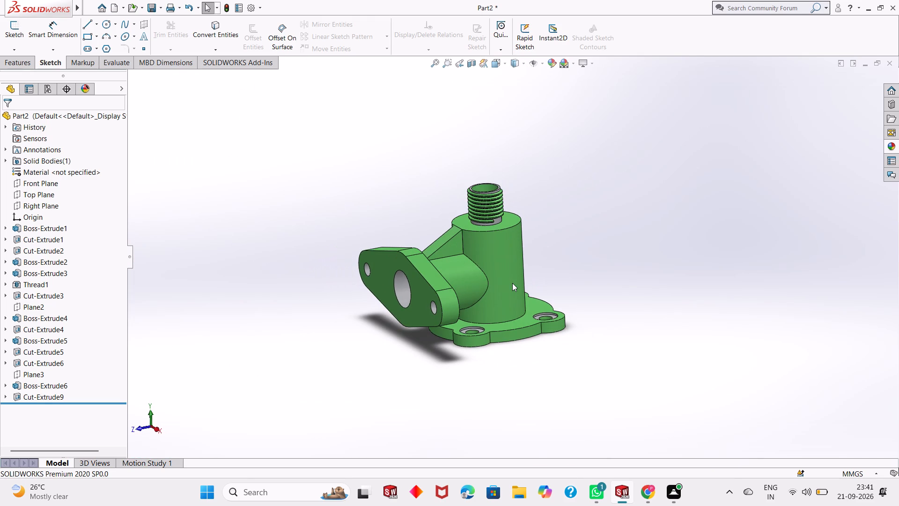
scroll(511, 283, up, 2)
scroll(507, 282, down, 3)
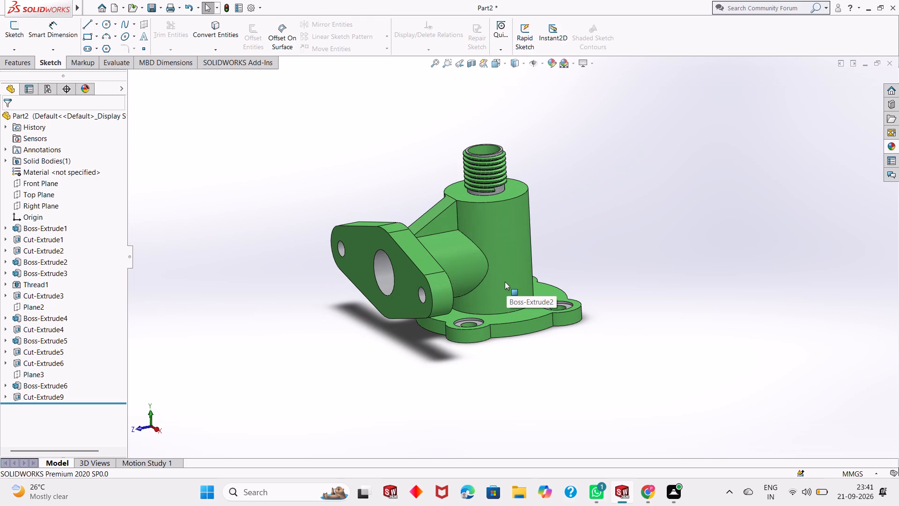
scroll(505, 282, down, 3)
scroll(505, 282, up, 3)
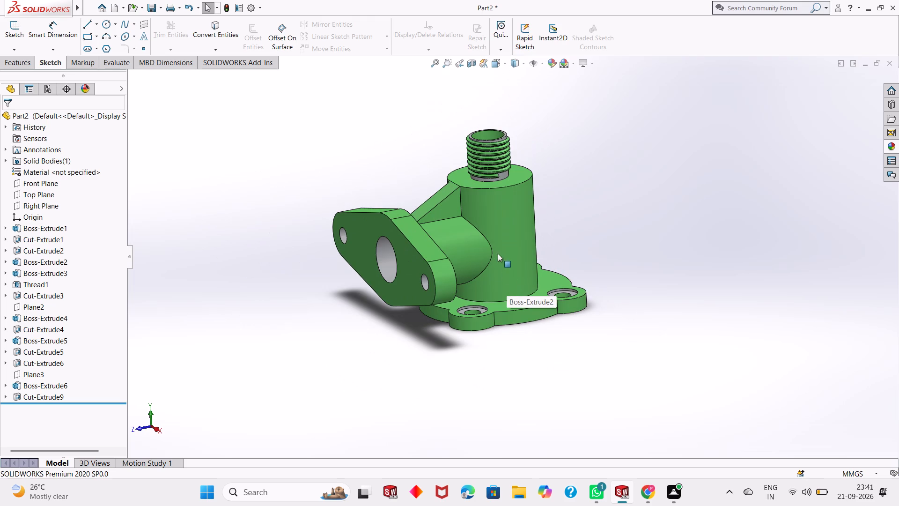
scroll(482, 229, down, 1)
middle_drag(482, 229, 490, 207)
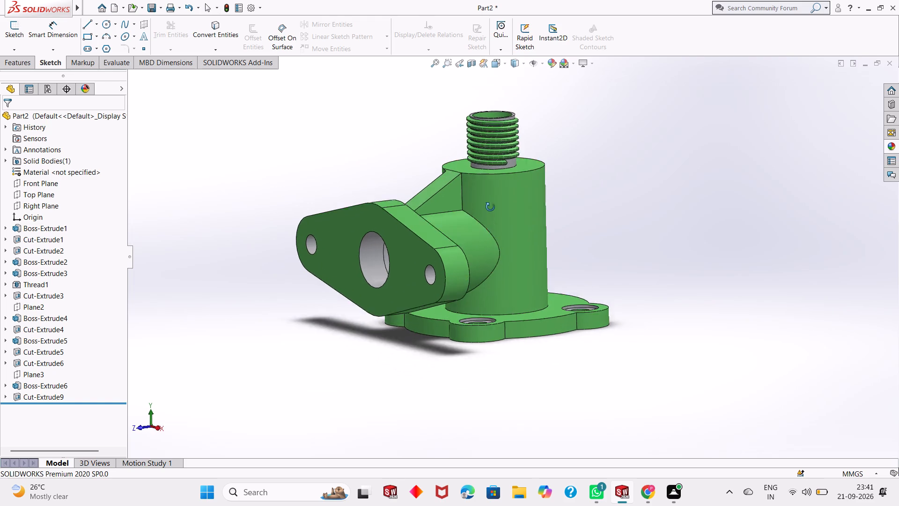
middle_drag(490, 207, 503, 191)
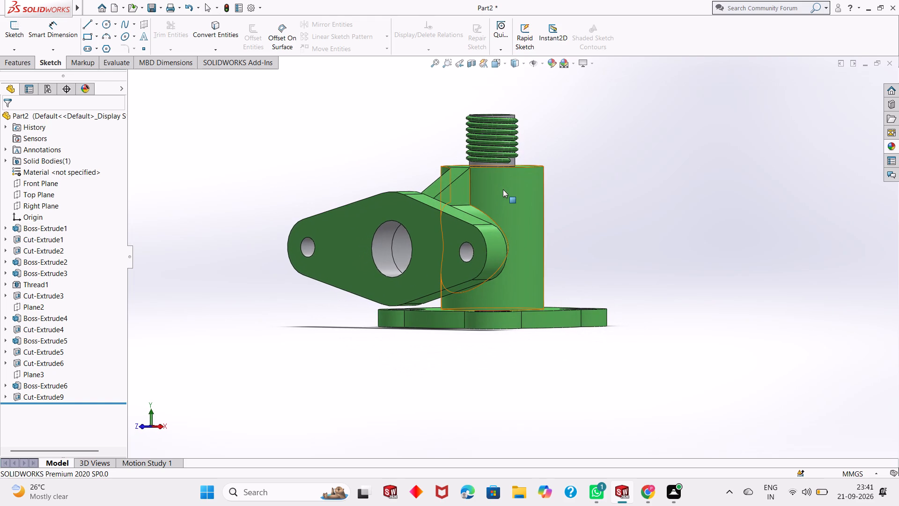
scroll(503, 189, down, 2)
middle_drag(511, 238, 480, 319)
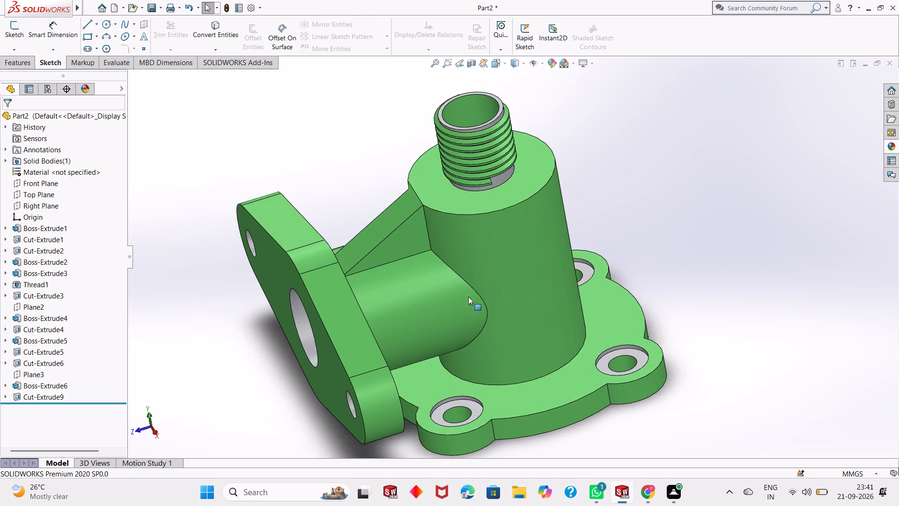
scroll(463, 290, down, 3)
scroll(463, 290, up, 5)
scroll(498, 220, down, 4)
scroll(502, 207, up, 3)
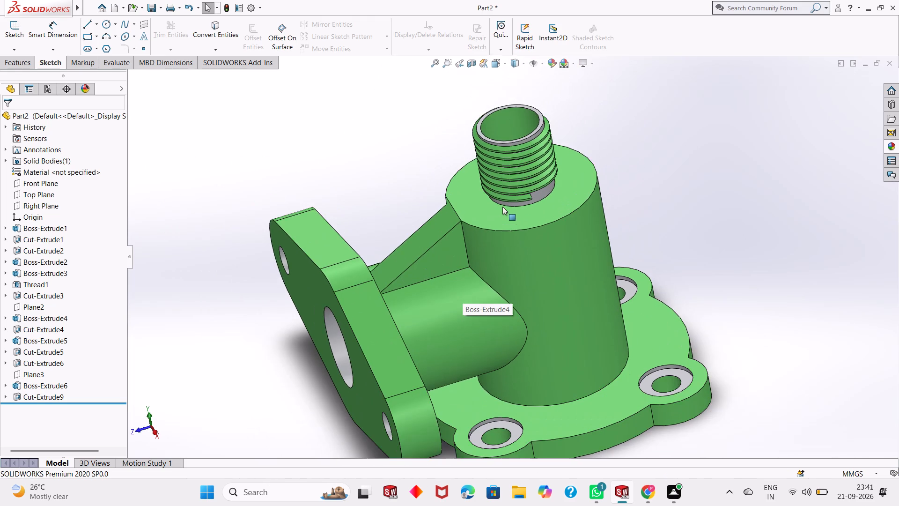
drag(651, 461, 661, 474)
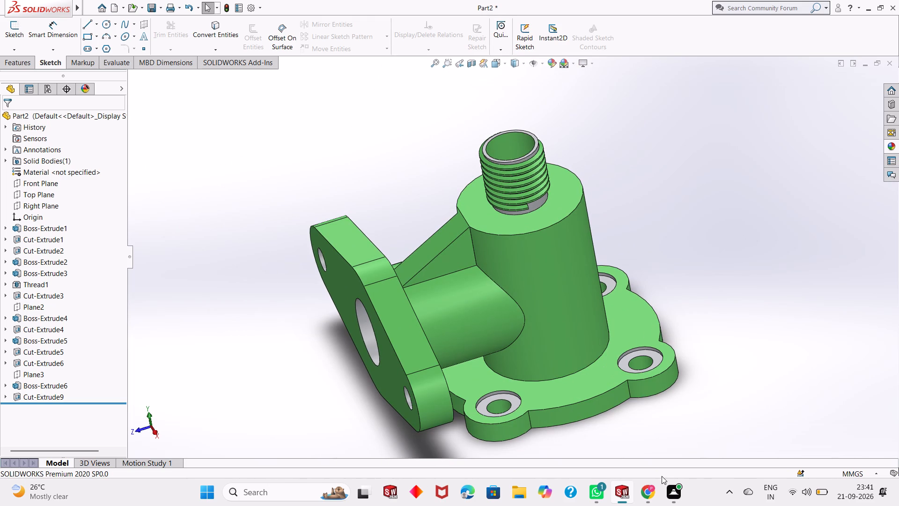
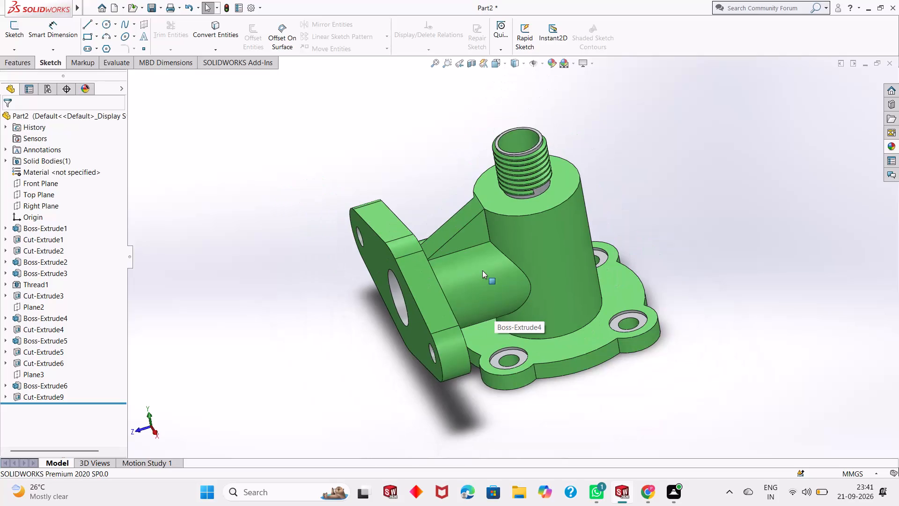
Examine the coloured valve body from above, the front and below, checking the side flange holes, bores and base plate.
middle_drag(471, 312, 505, 262)
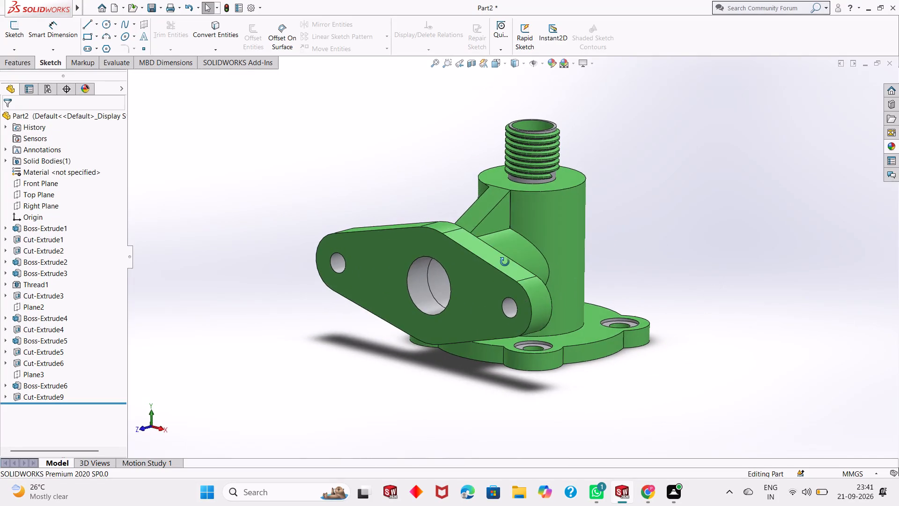
middle_drag(505, 262, 485, 377)
middle_drag(508, 219, 483, 244)
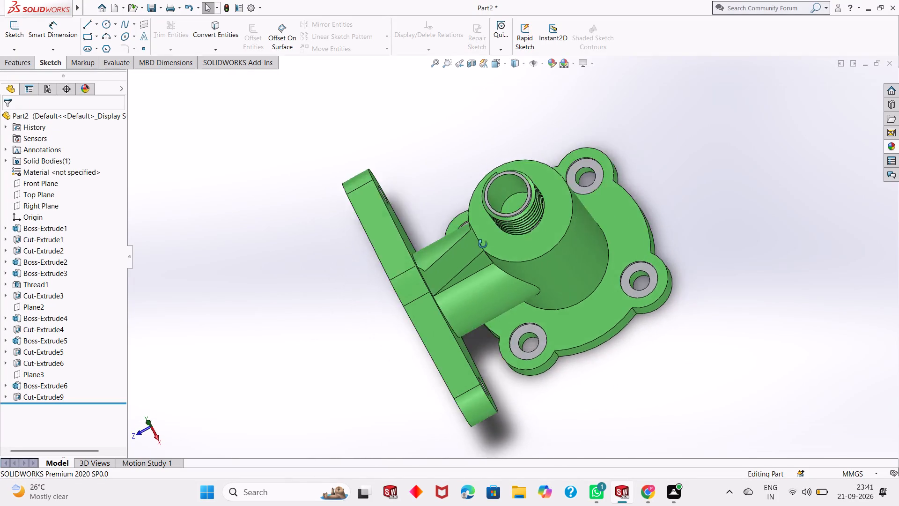
middle_drag(483, 244, 533, 214)
scroll(536, 202, up, 1)
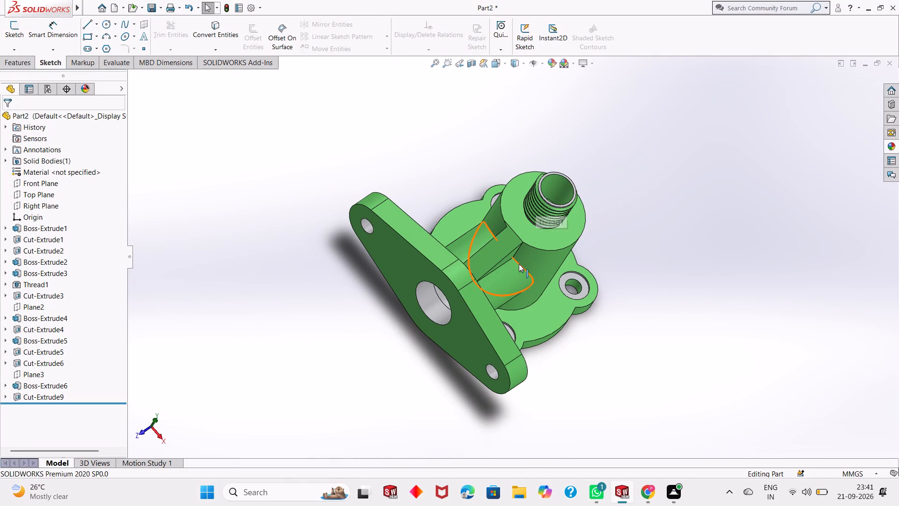
right_click(519, 265)
scroll(519, 265, up, 1)
scroll(519, 265, down, 3)
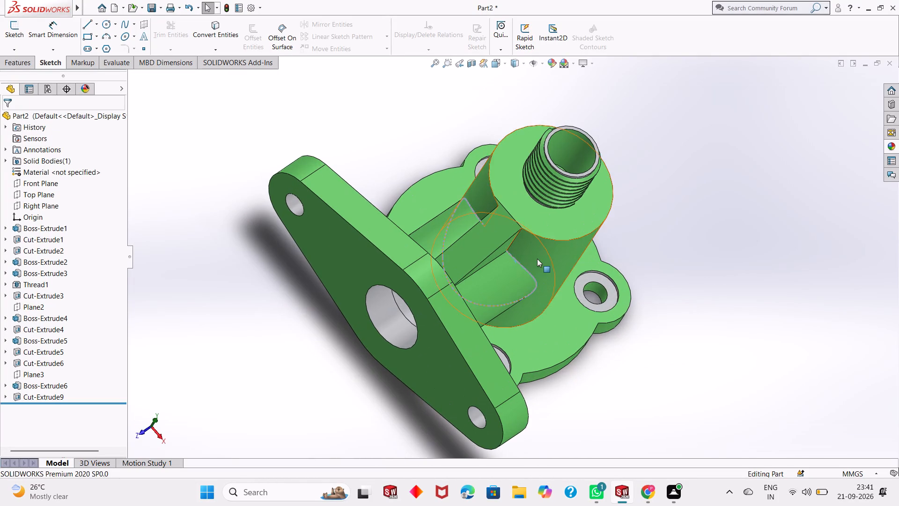
scroll(537, 259, up, 3)
click(669, 261)
scroll(567, 292, up, 1)
middle_drag(567, 292, 529, 223)
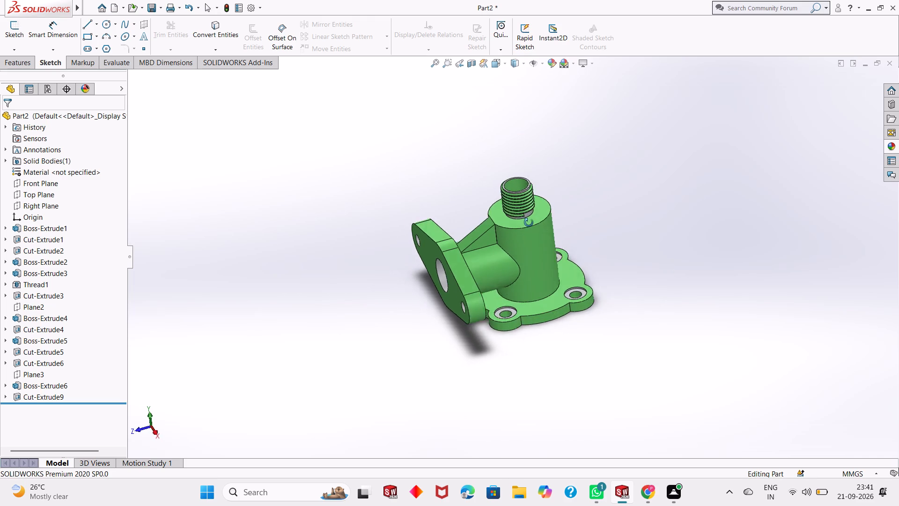
middle_drag(529, 223, 509, 223)
scroll(510, 289, down, 4)
middle_drag(504, 276, 528, 264)
scroll(491, 283, down, 2)
middle_drag(490, 284, 441, 287)
scroll(413, 281, up, 1)
scroll(370, 305, down, 6)
middle_drag(369, 310, 475, 234)
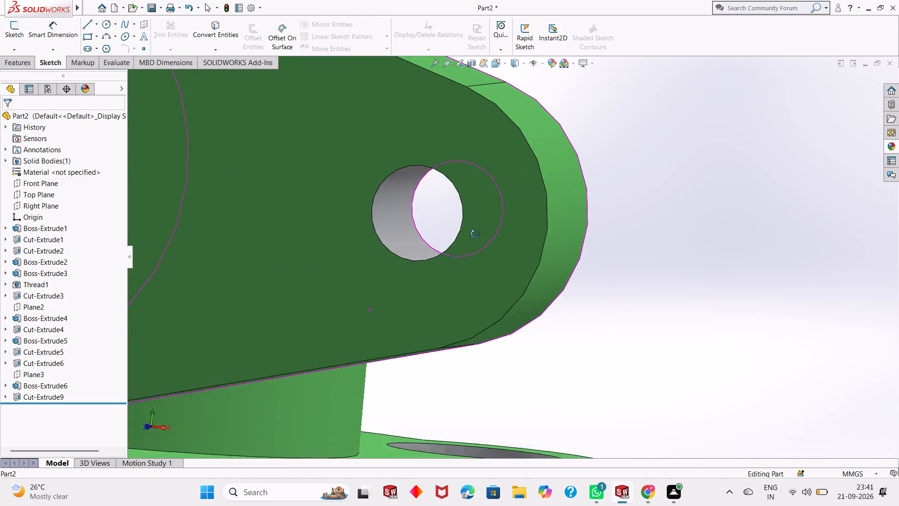
middle_drag(475, 234, 475, 203)
scroll(475, 197, up, 8)
middle_drag(404, 313, 420, 239)
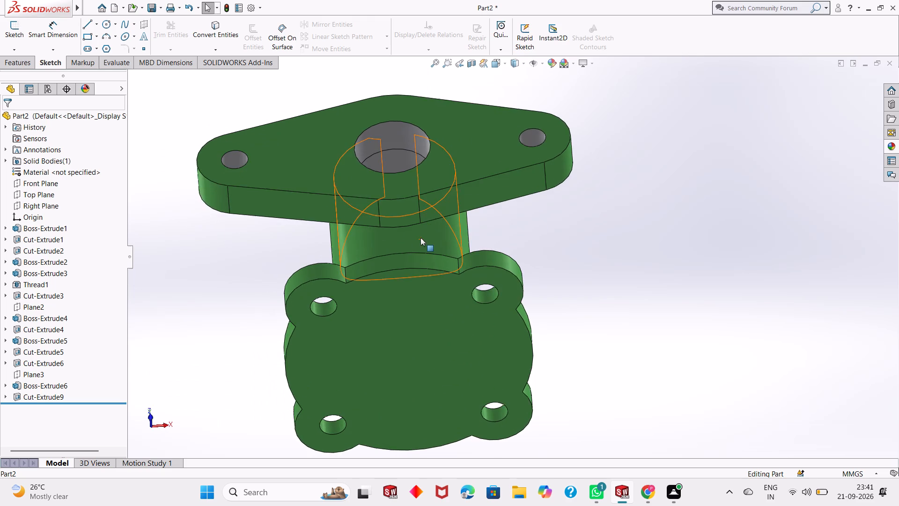
scroll(417, 245, down, 7)
scroll(412, 260, up, 2)
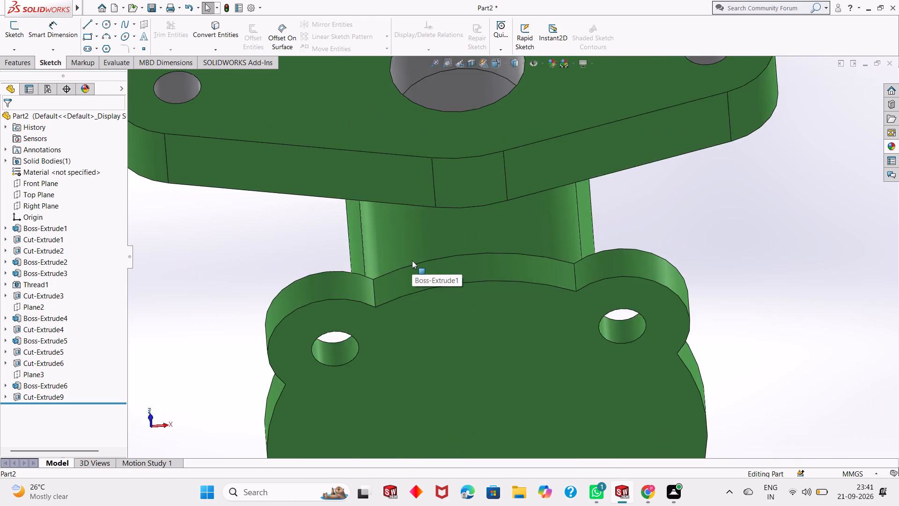
scroll(412, 260, up, 4)
middle_drag(448, 235, 434, 299)
scroll(501, 208, up, 1)
middle_drag(501, 208, 453, 318)
scroll(453, 300, up, 4)
scroll(552, 157, down, 3)
scroll(503, 289, up, 5)
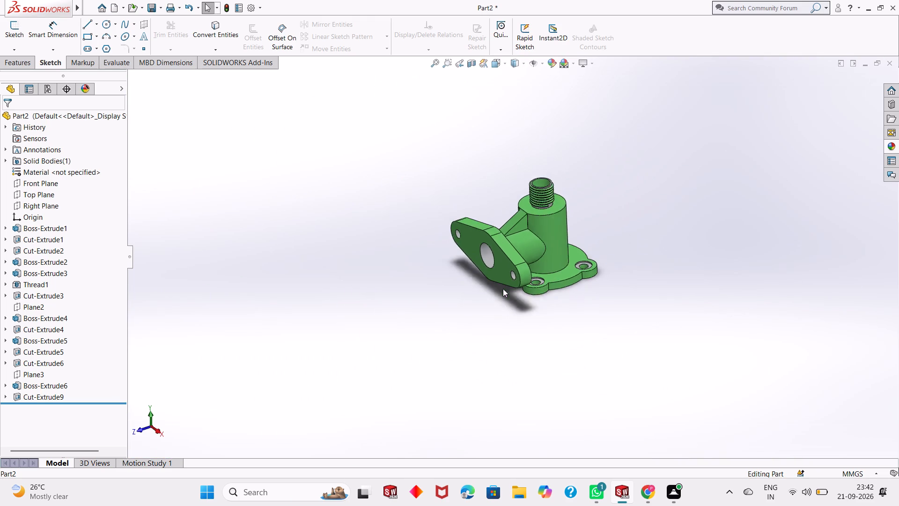
scroll(503, 289, up, 2)
scroll(550, 205, down, 4)
scroll(494, 312, down, 3)
scroll(493, 310, up, 2)
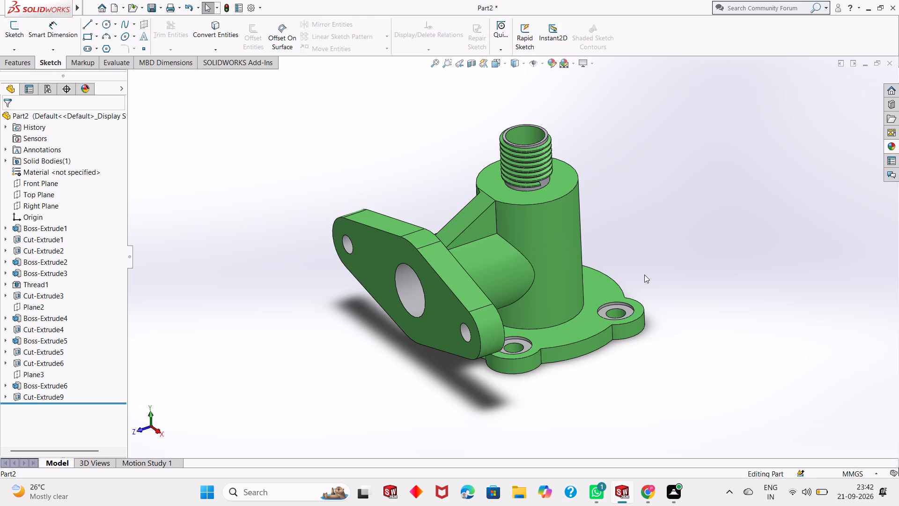
Examine the threaded neck on top of the vertical cylinder up close and against the whole valve body.
scroll(530, 166, down, 11)
scroll(528, 217, down, 3)
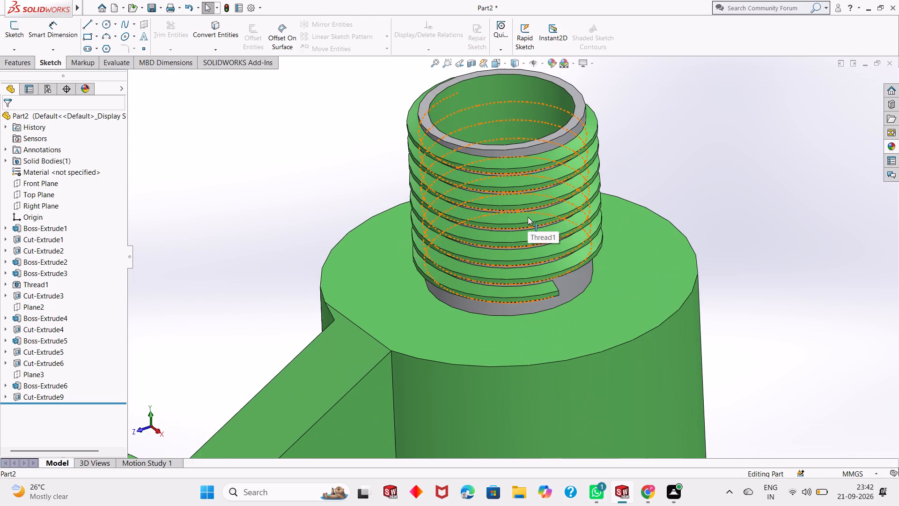
scroll(528, 217, up, 11)
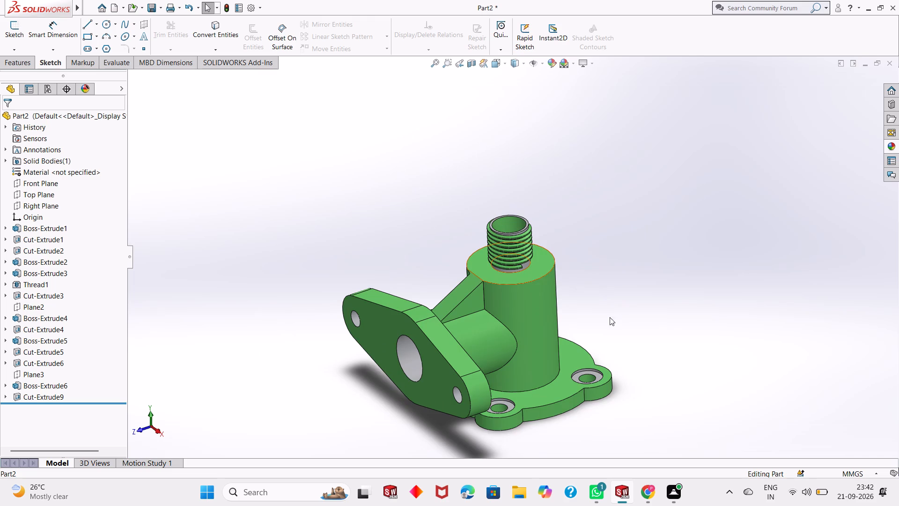
scroll(485, 242, down, 3)
scroll(527, 252, up, 4)
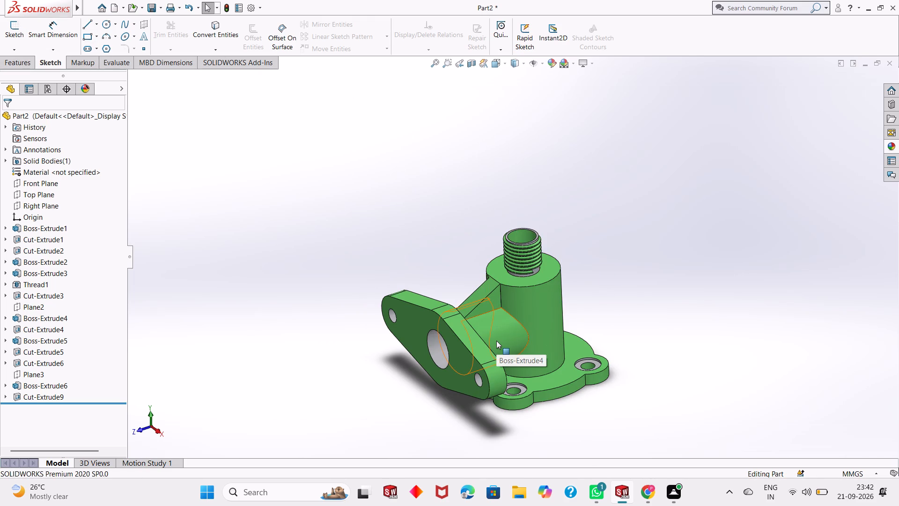
scroll(496, 341, down, 2)
scroll(496, 341, up, 4)
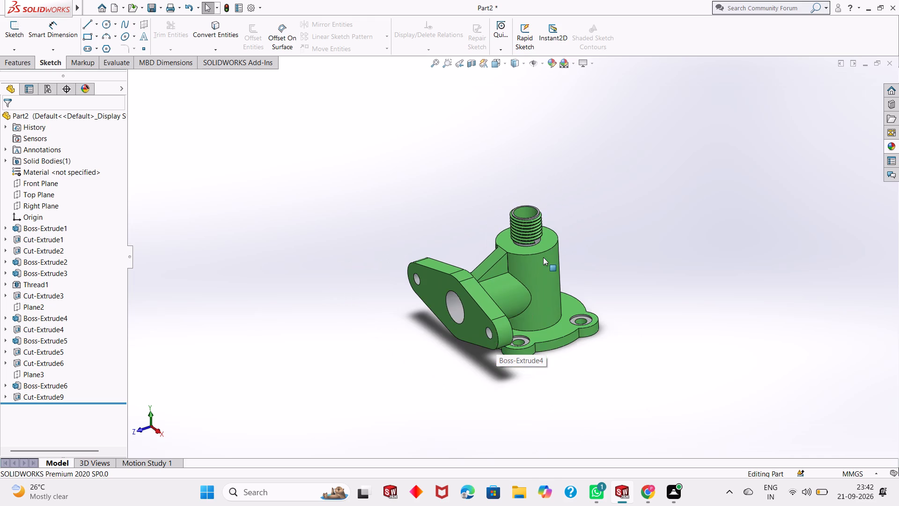
scroll(543, 257, down, 15)
scroll(481, 245, up, 7)
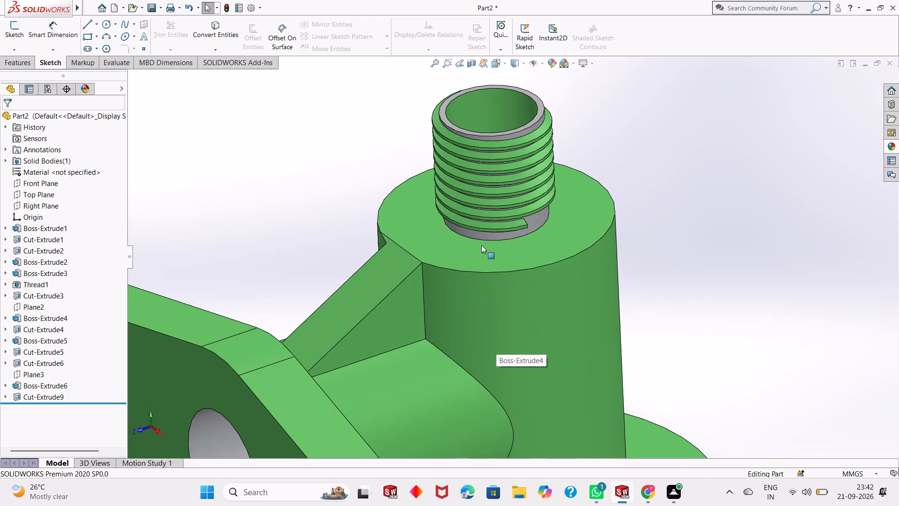
scroll(481, 245, up, 1)
scroll(481, 245, down, 2)
scroll(481, 245, up, 4)
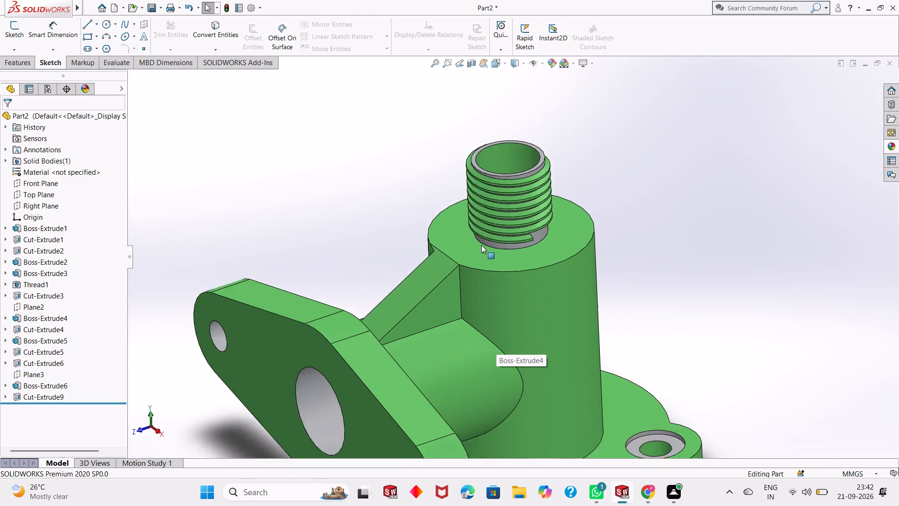
scroll(481, 245, up, 1)
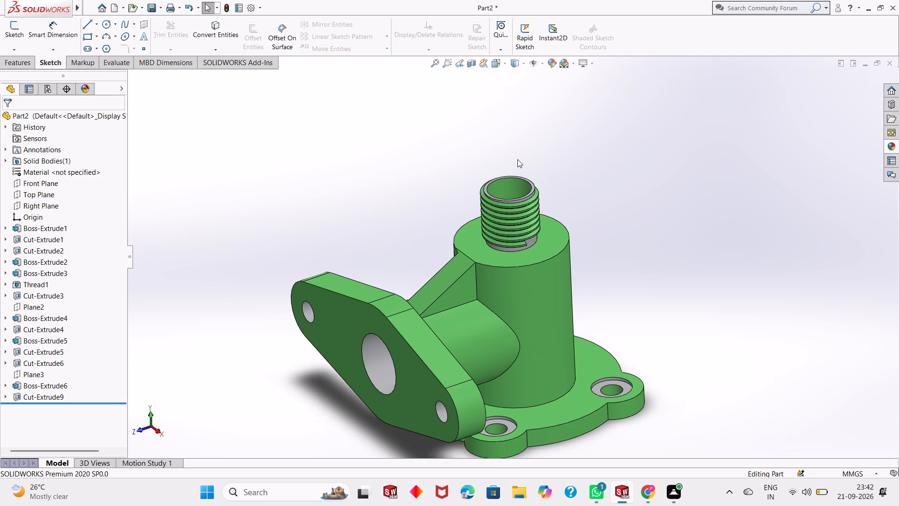
scroll(517, 159, up, 2)
scroll(516, 237, down, 3)
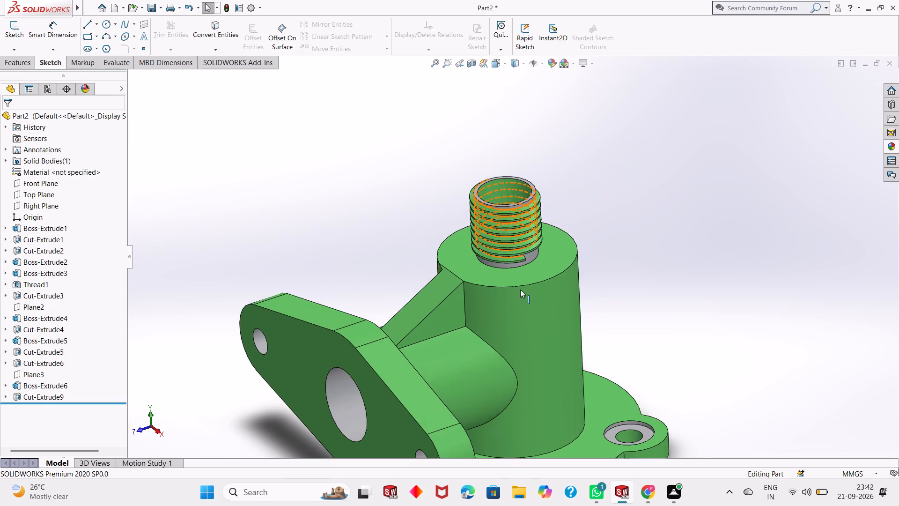
Set the valve body to the standard isometric view.
middle_drag(520, 291, 468, 221)
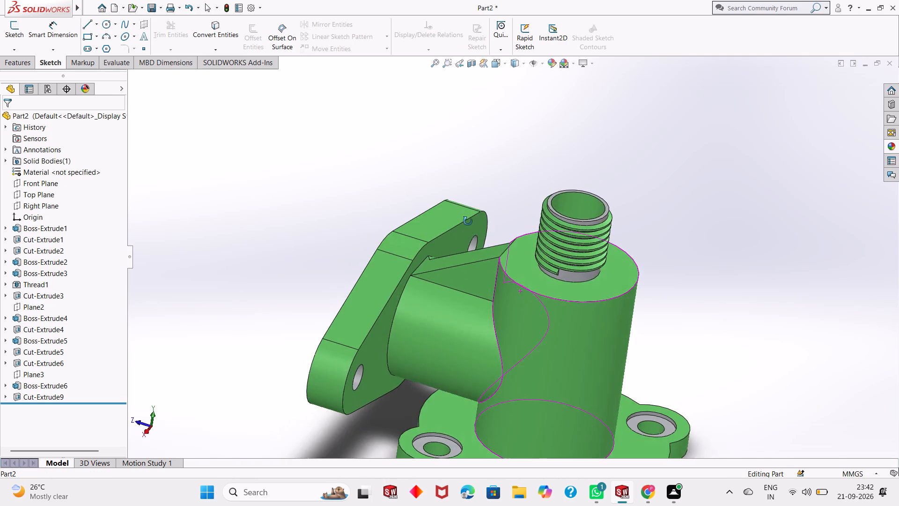
middle_drag(468, 221, 479, 187)
scroll(479, 187, up, 1)
scroll(451, 311, up, 4)
middle_drag(473, 308, 497, 361)
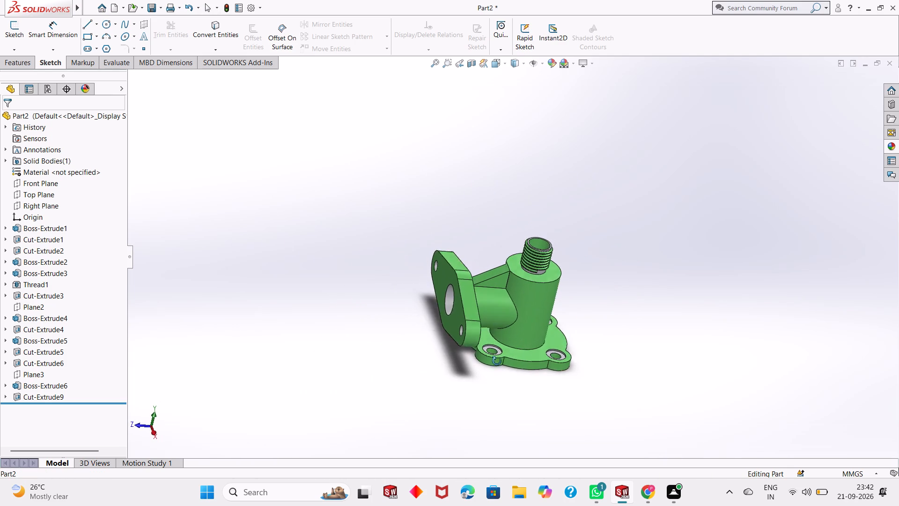
middle_drag(497, 361, 494, 370)
scroll(524, 286, up, 1)
middle_drag(524, 286, 537, 286)
scroll(524, 286, up, 1)
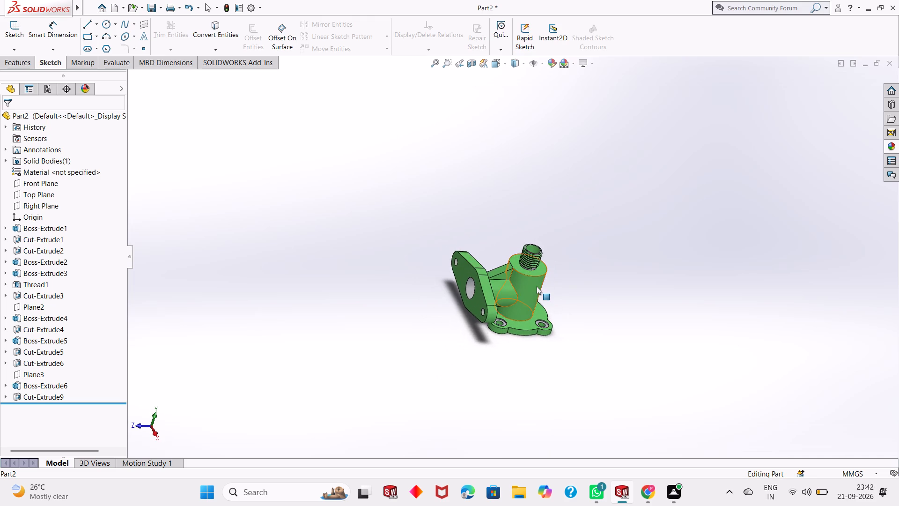
scroll(537, 286, down, 4)
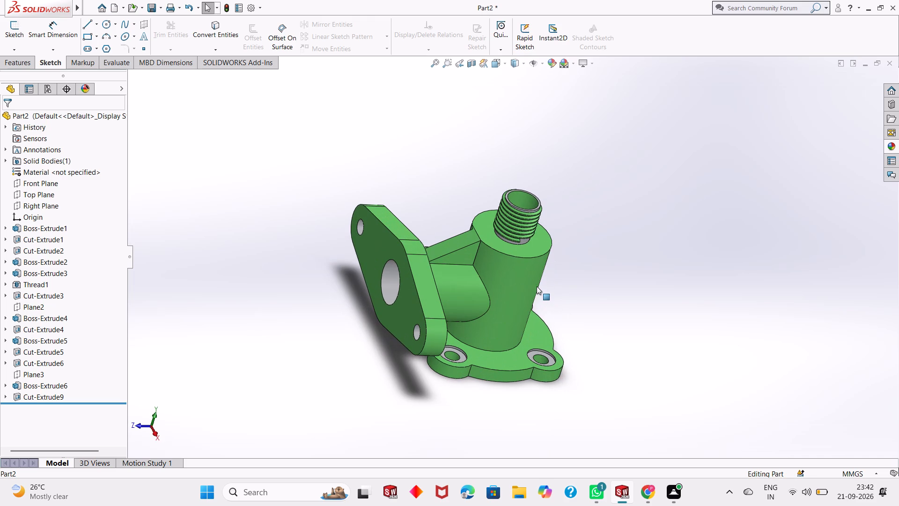
key(ctrl+7)
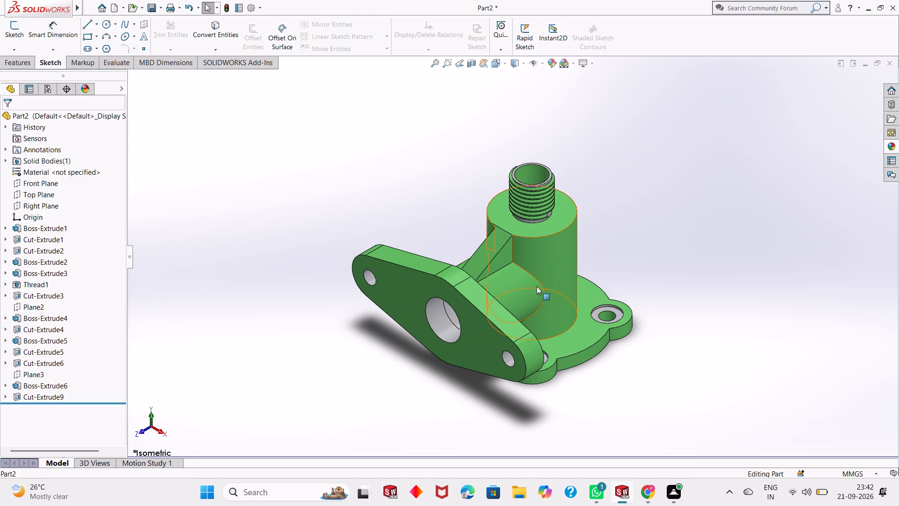
Start saving the part as a SOLIDWORKS part file in the Downloads folder.
key(ctrl+s)
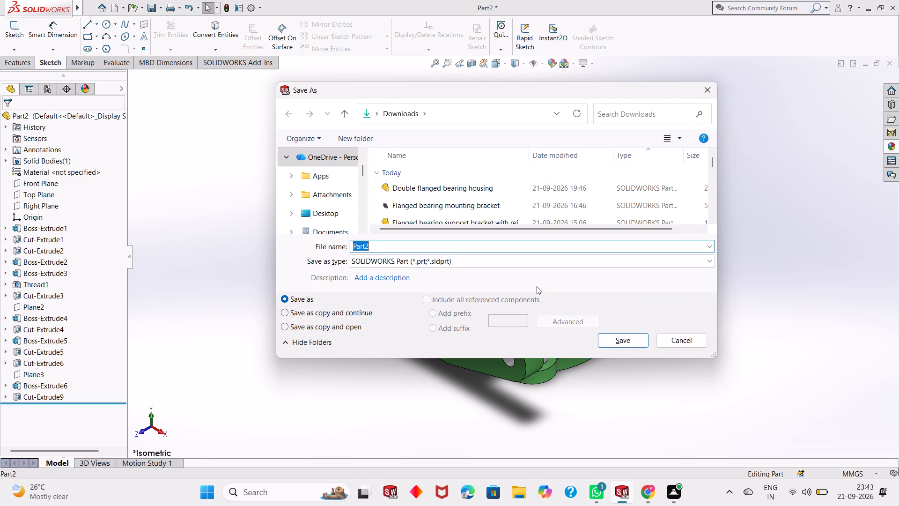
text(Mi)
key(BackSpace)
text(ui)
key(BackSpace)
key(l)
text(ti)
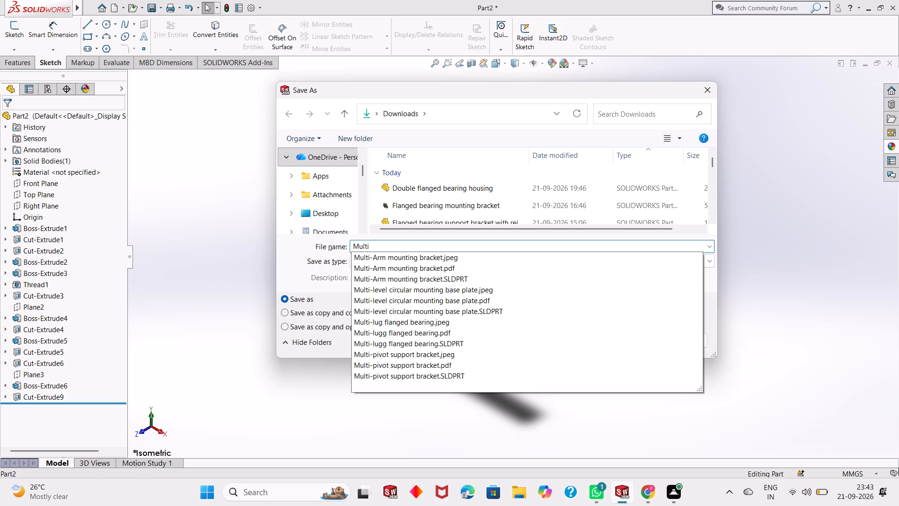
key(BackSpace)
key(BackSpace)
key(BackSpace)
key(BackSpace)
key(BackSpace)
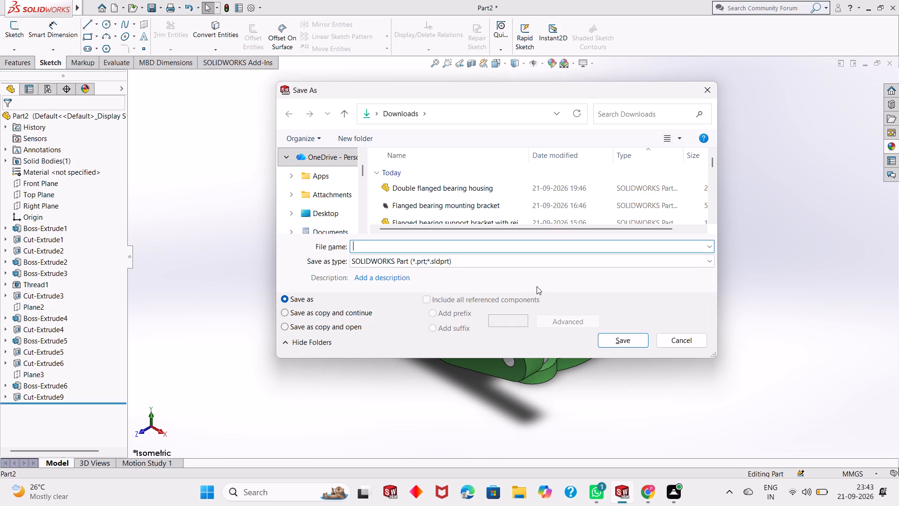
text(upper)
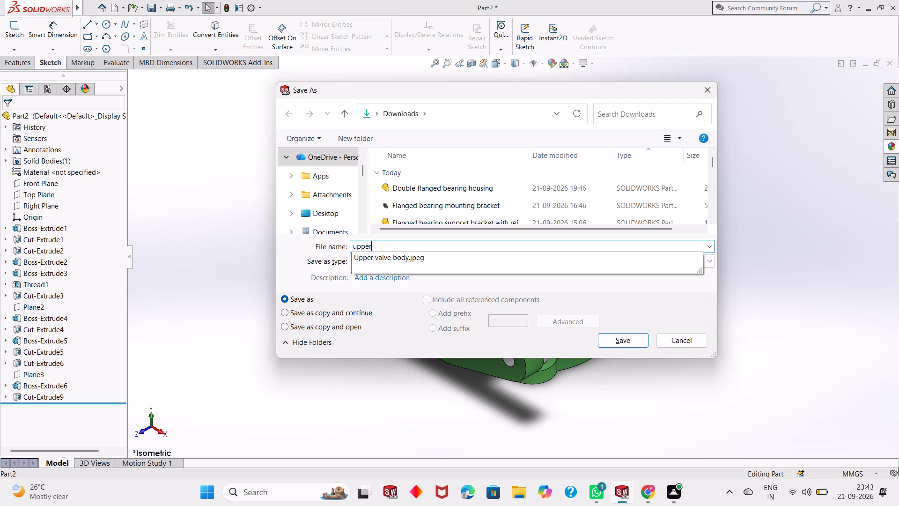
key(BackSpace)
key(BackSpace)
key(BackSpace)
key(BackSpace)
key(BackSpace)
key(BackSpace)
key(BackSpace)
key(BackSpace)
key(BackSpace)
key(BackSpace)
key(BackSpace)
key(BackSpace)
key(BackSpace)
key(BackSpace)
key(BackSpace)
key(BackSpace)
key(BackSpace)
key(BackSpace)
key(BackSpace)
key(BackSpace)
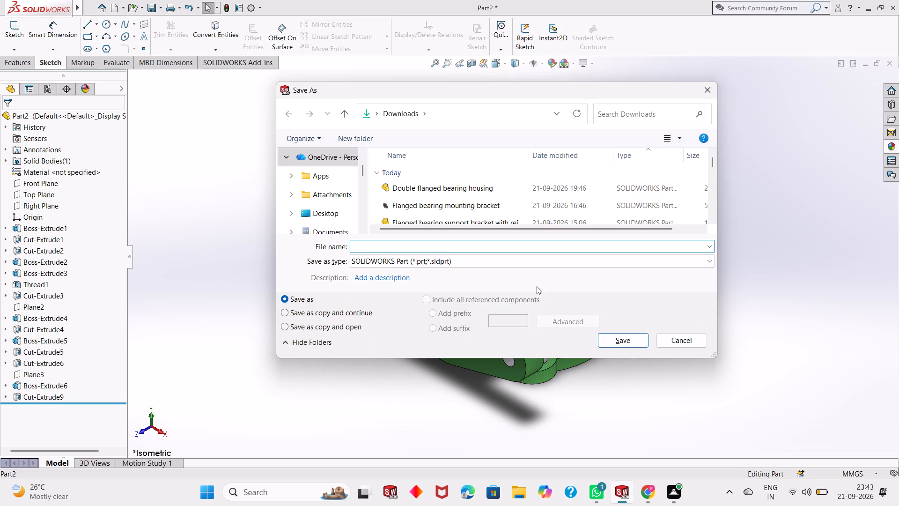
Name the part file "Upper valve body" and save it in the Downloads folder.
key(shift+u)
text(pper)
key(space)
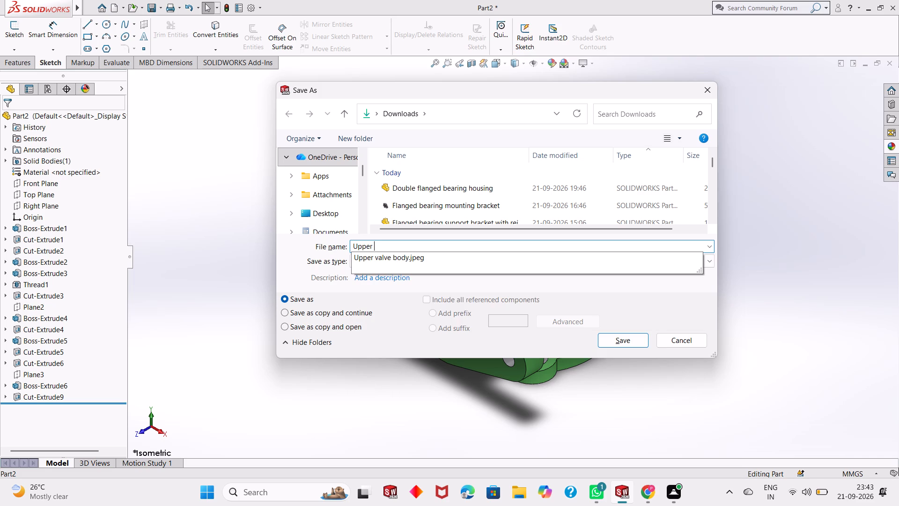
text(slow)
key(space)
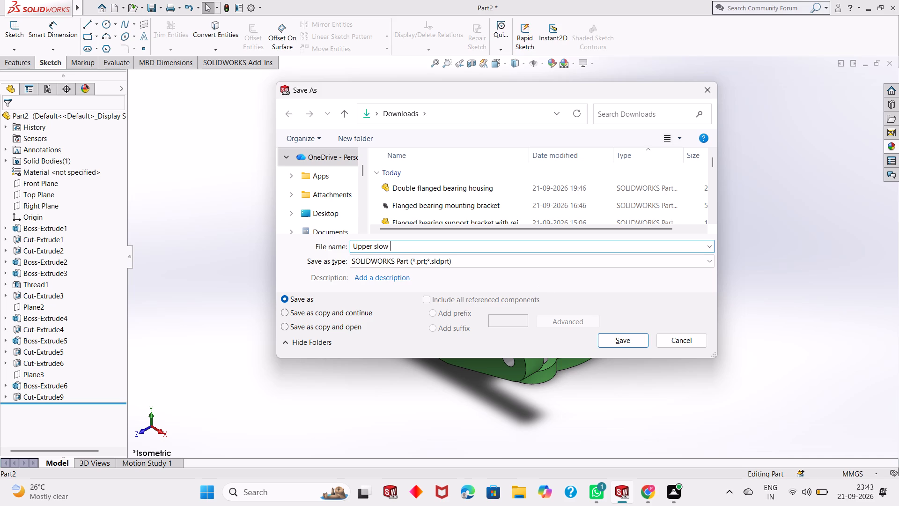
key(BackSpace)
key(BackSpace)
key(BackSpace)
key(BackSpace)
key(BackSpace)
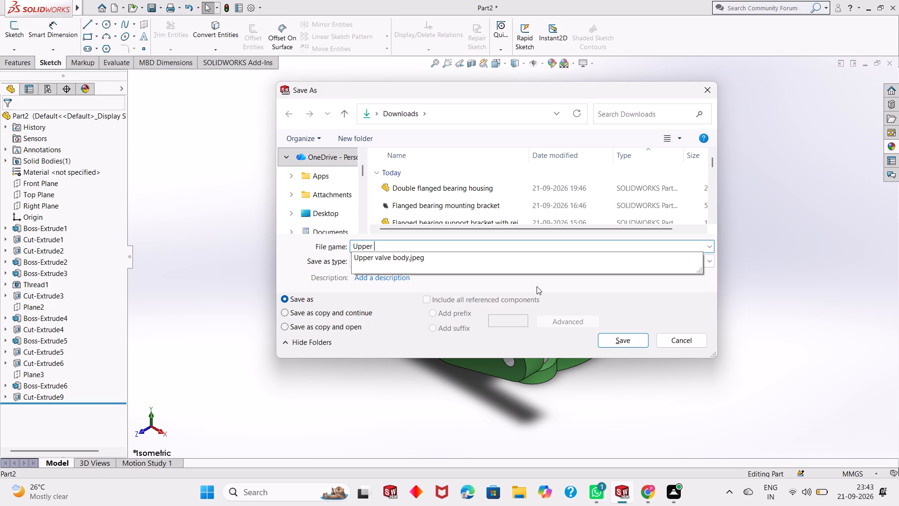
key(p)
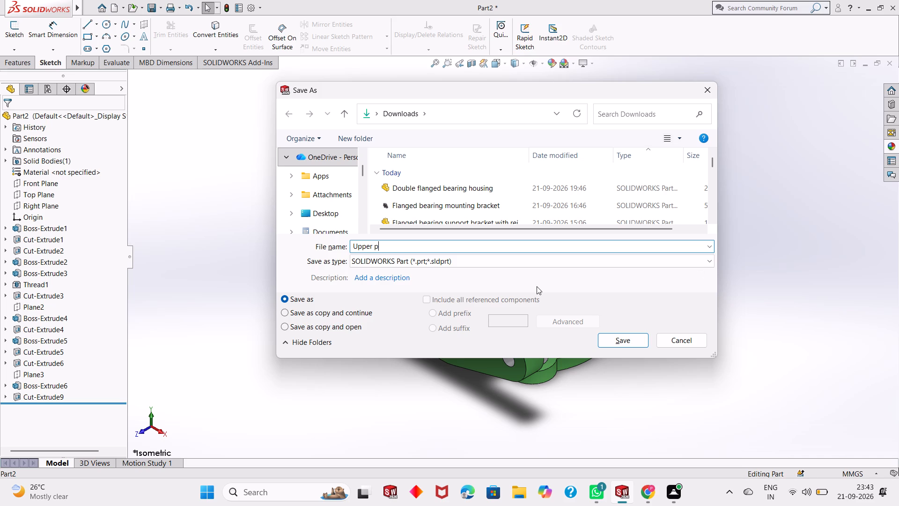
key(BackSpace)
text(valve)
key(space)
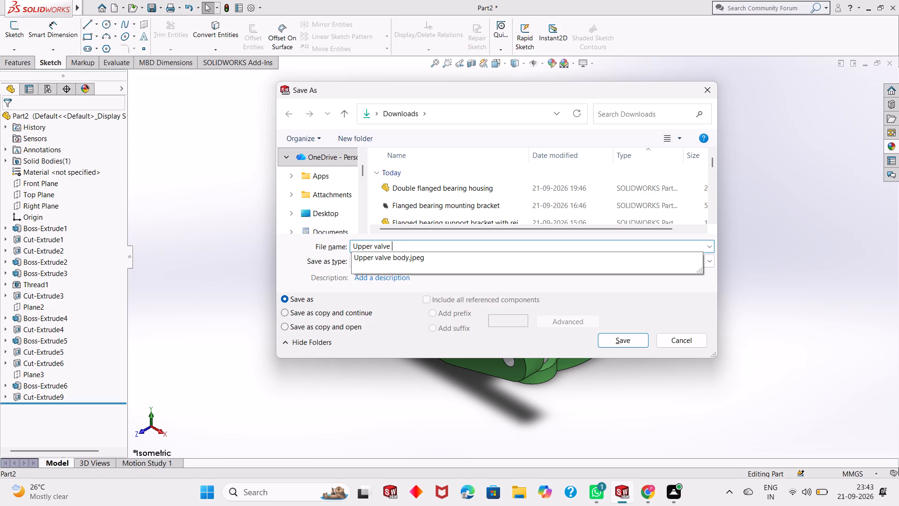
text(body)
key(Return)
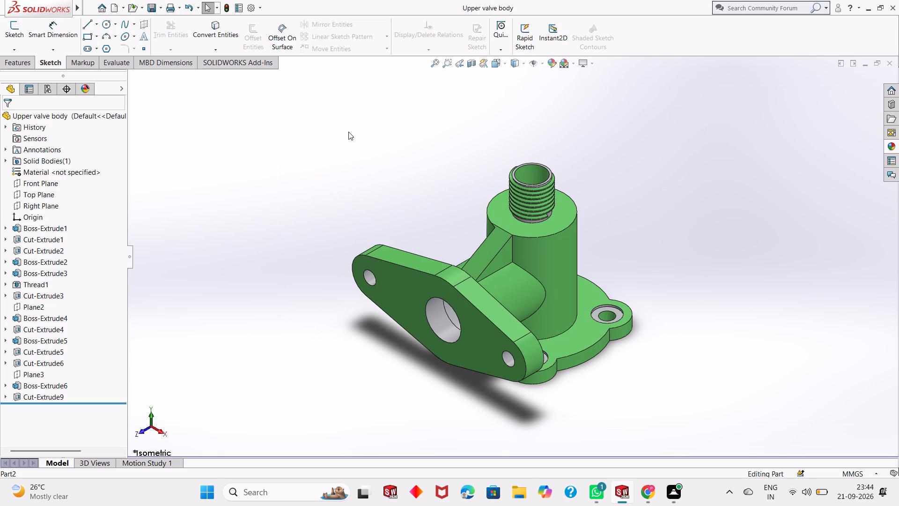
Save a copy of the valve body in Downloads as an Adobe Portable Document Format (*.pdf) file named "Upper valve body".
click(161, 7)
click(170, 29)
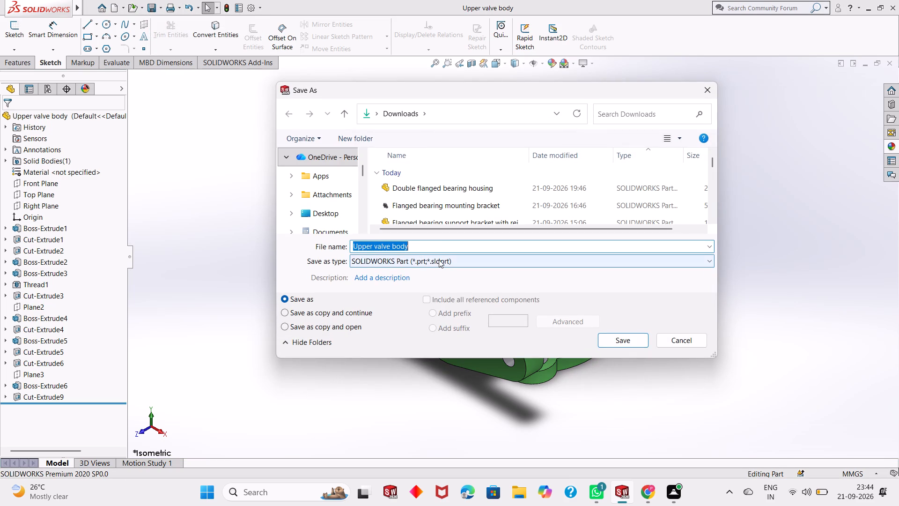
click(439, 259)
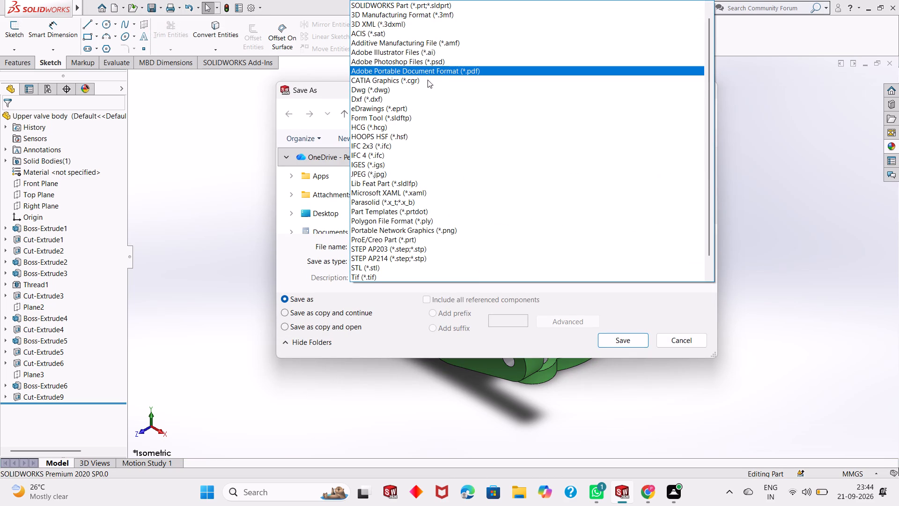
click(443, 73)
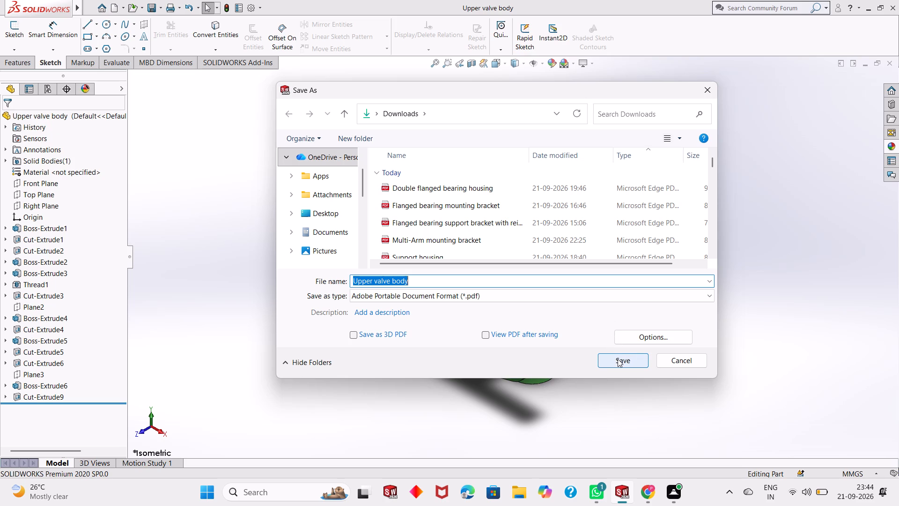
click(618, 359)
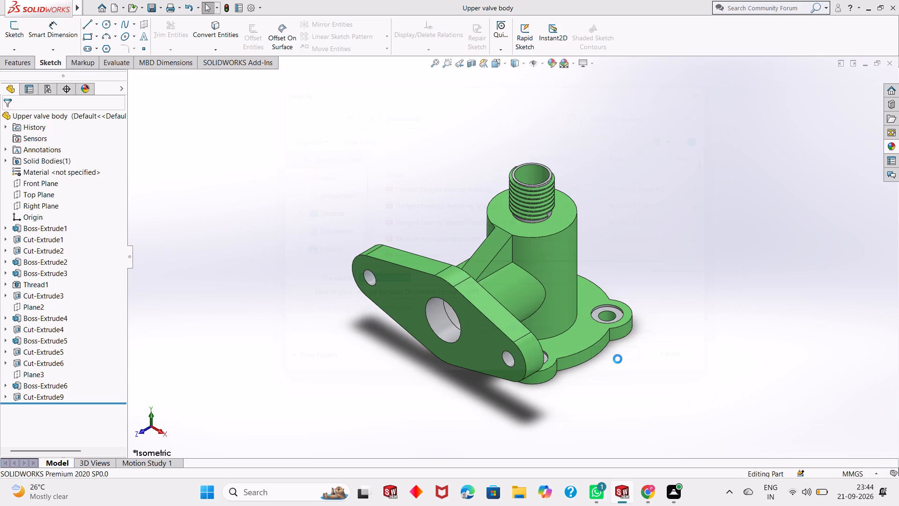